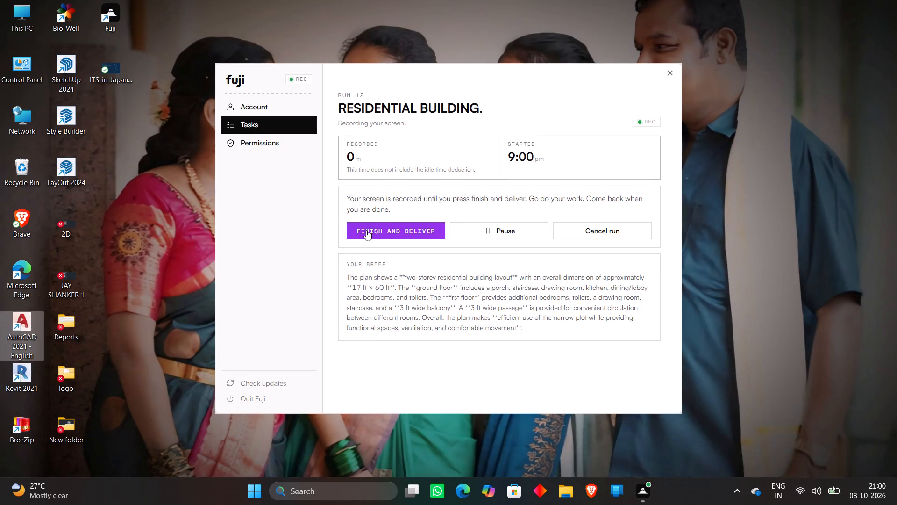
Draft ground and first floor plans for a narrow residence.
Launch AutoCAD 2021 and start a new blank drawing.
double_click(25, 320)
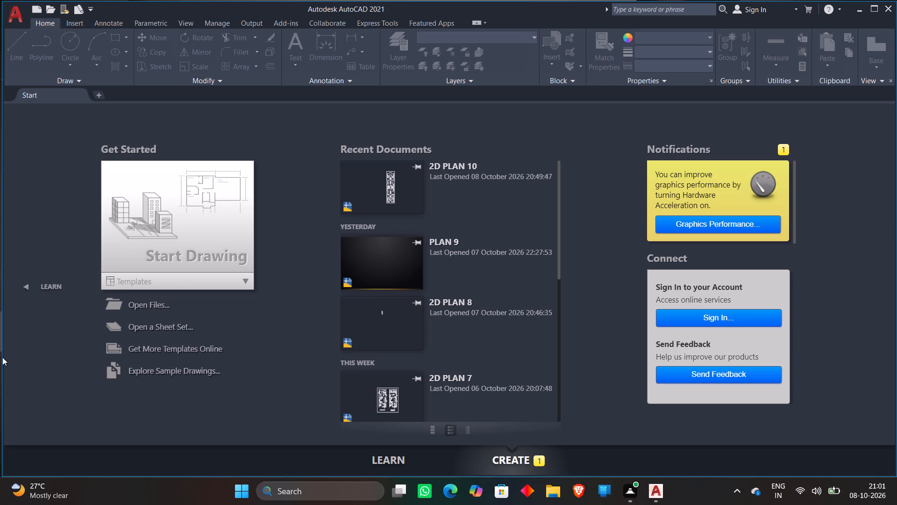
double_click(198, 220)
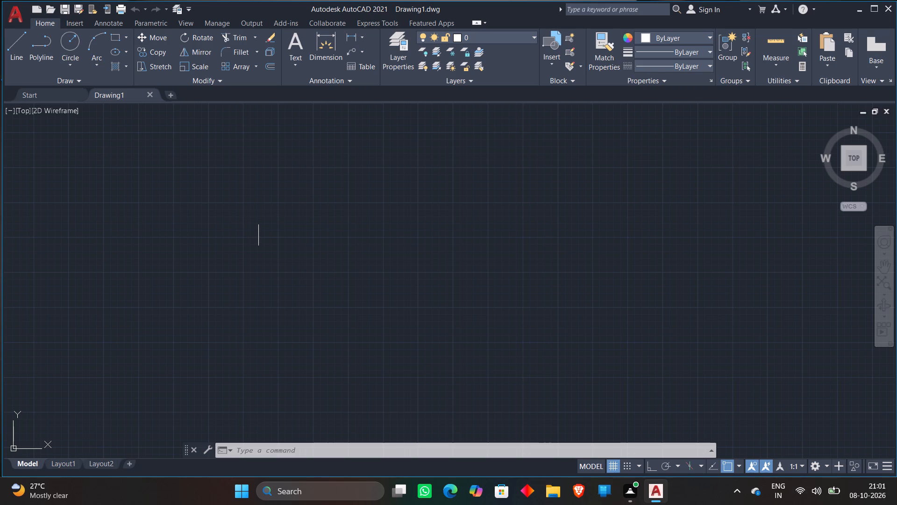
Turn on the command log file with LOGFILEON.
text(LO)
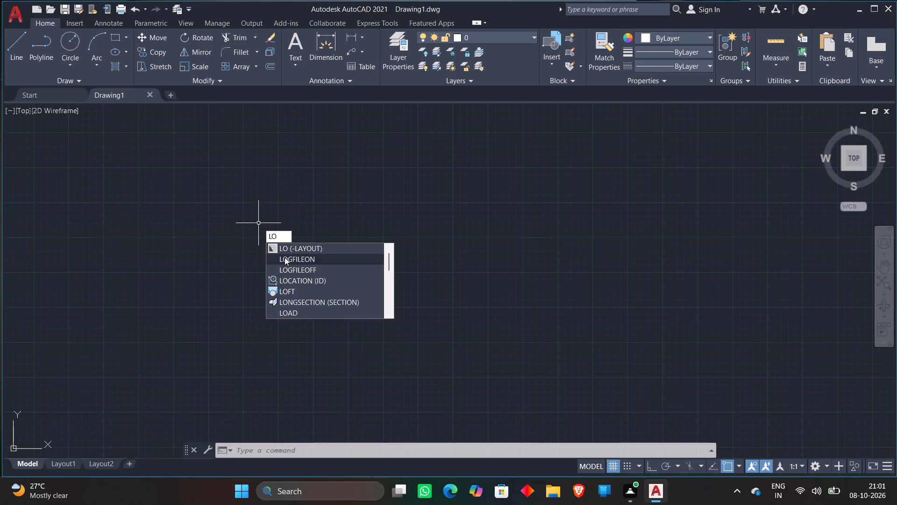
click(285, 257)
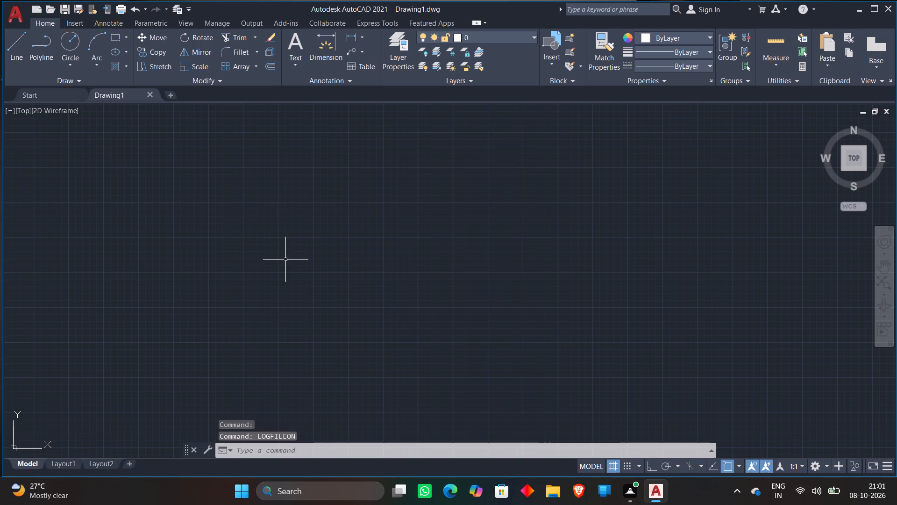
Configure the drawing units to Engineering length with 0'-0.0" precision and Feet as the insertion scale.
text(UNITS)
key(Return)
click(421, 162)
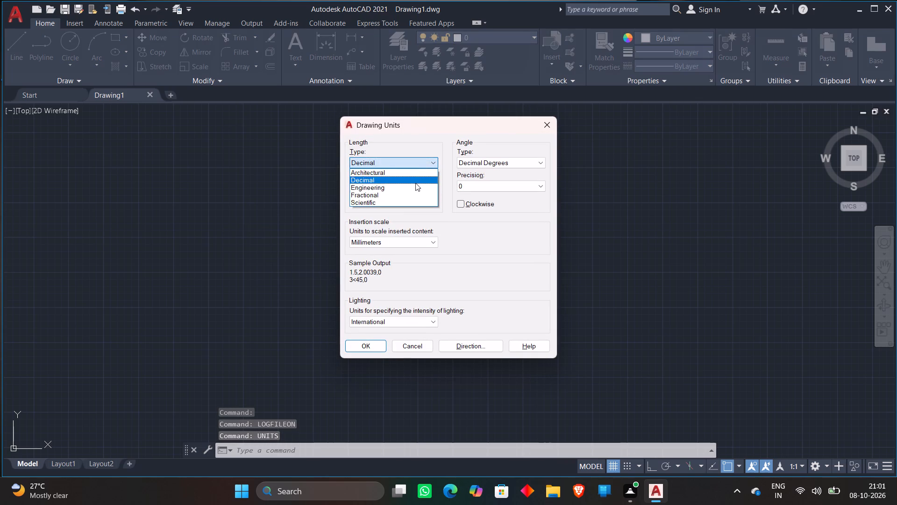
click(415, 184)
click(404, 184)
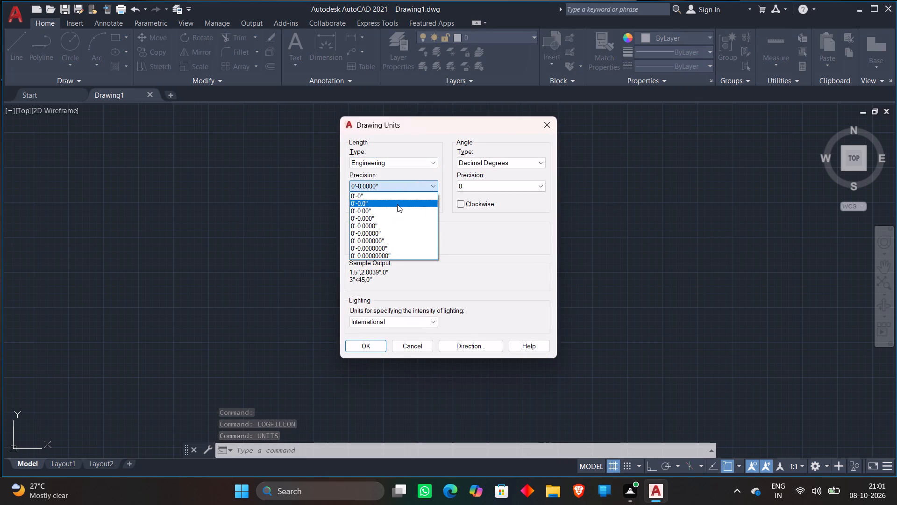
click(397, 204)
click(384, 243)
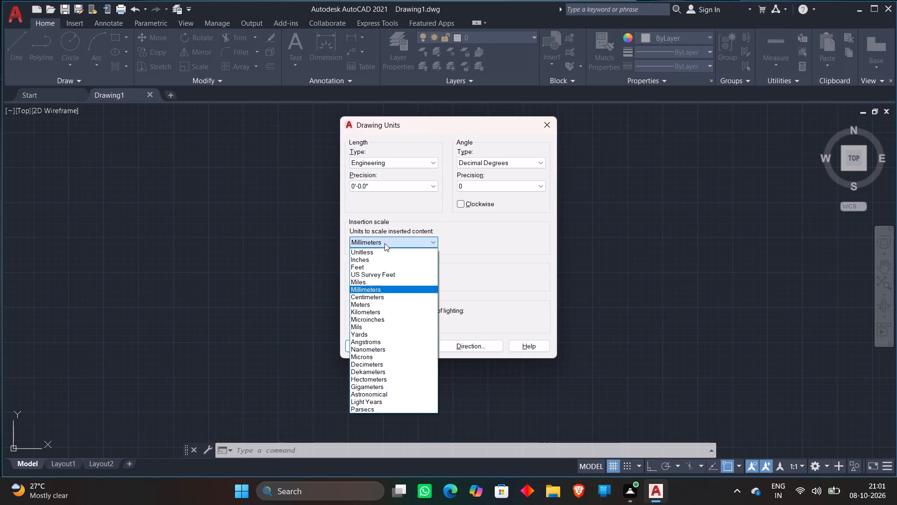
click(378, 264)
click(362, 343)
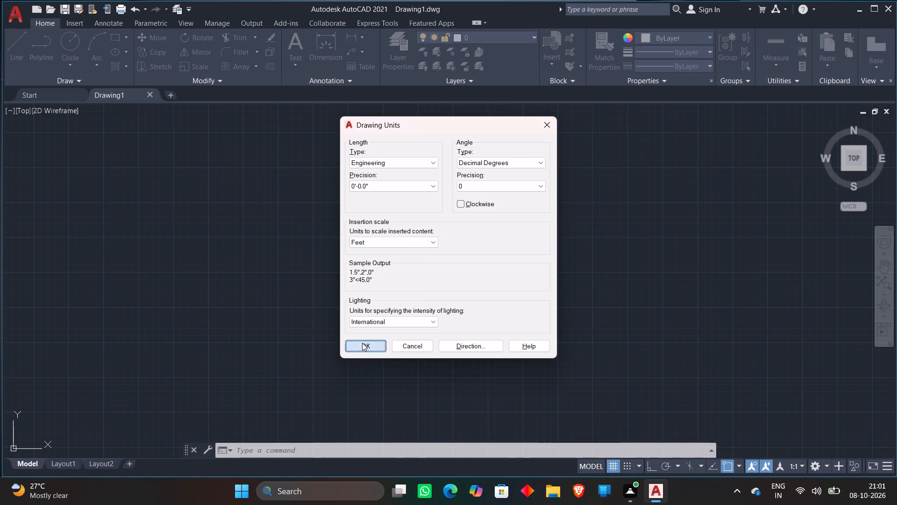
click(479, 278)
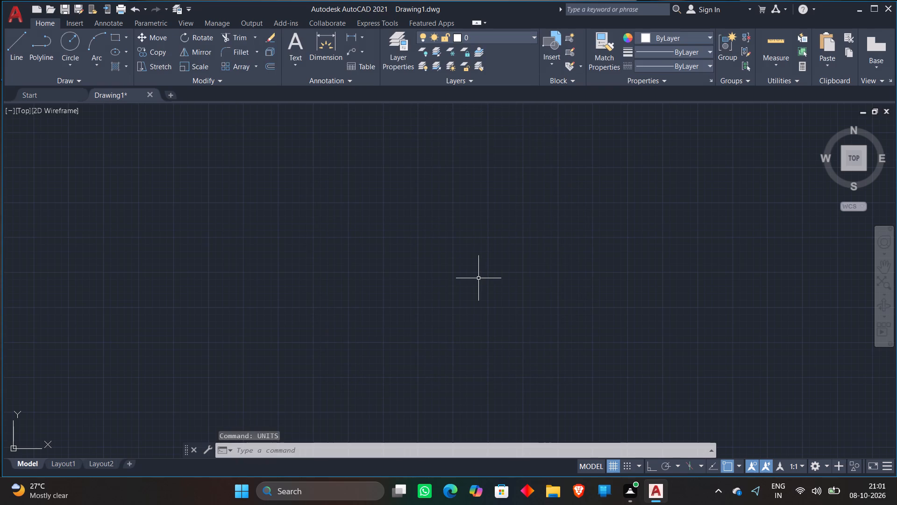
Modify the ISO-25 dimension style's primary units to Engineering with 0'-0.0" precision and set the style current.
text(DIM)
click(536, 315)
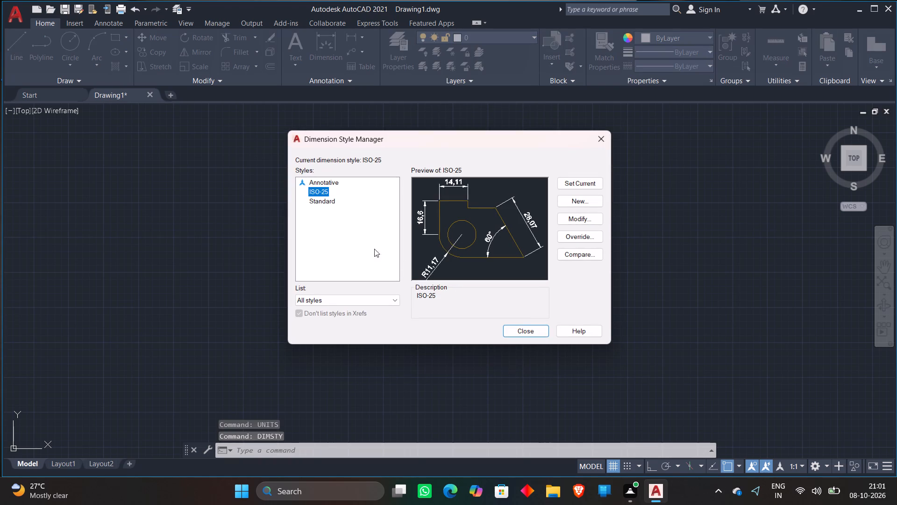
click(569, 220)
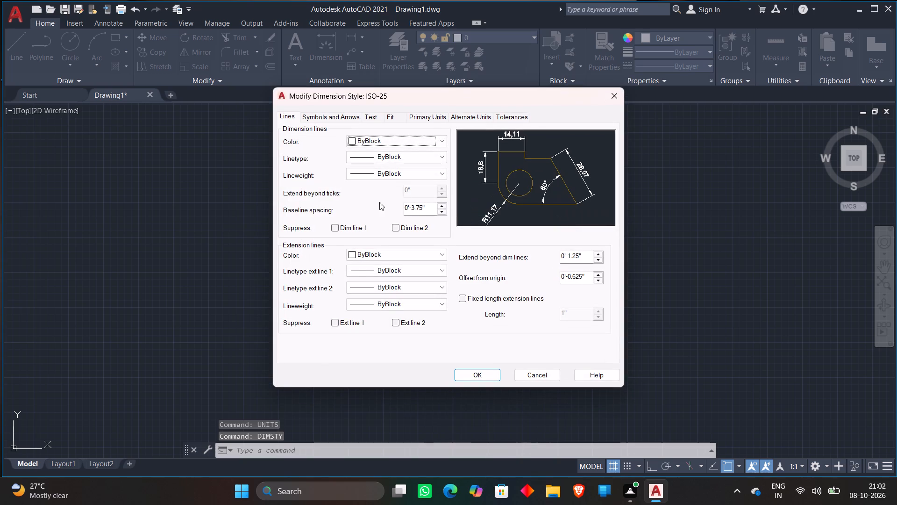
click(342, 115)
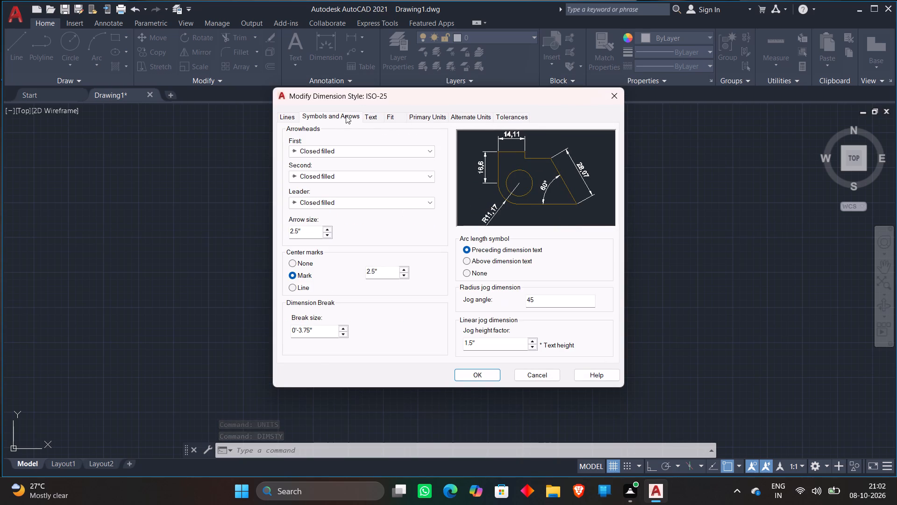
click(367, 115)
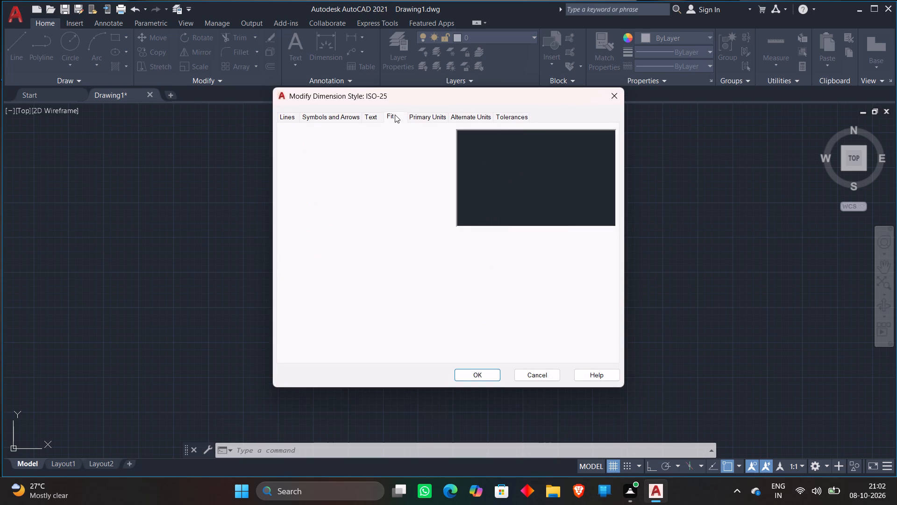
click(395, 115)
click(435, 115)
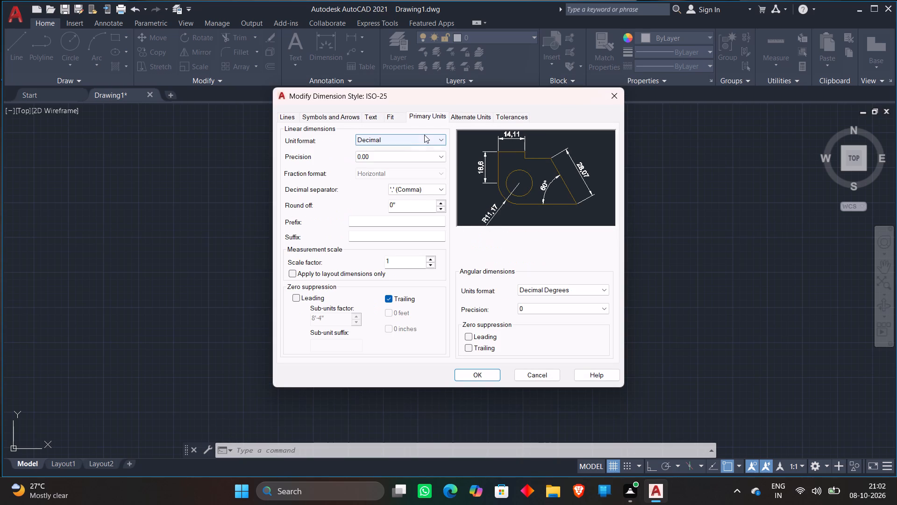
click(424, 135)
click(415, 163)
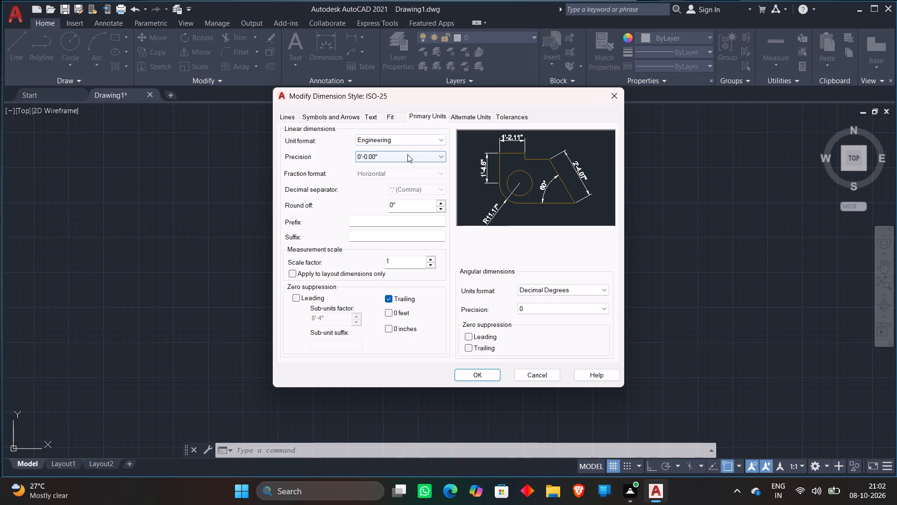
click(407, 154)
click(400, 176)
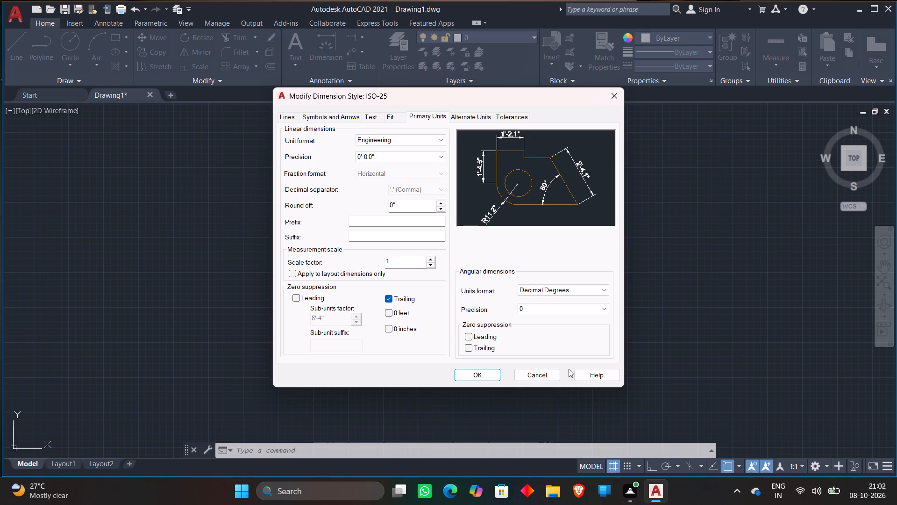
click(468, 377)
triple_click(580, 181)
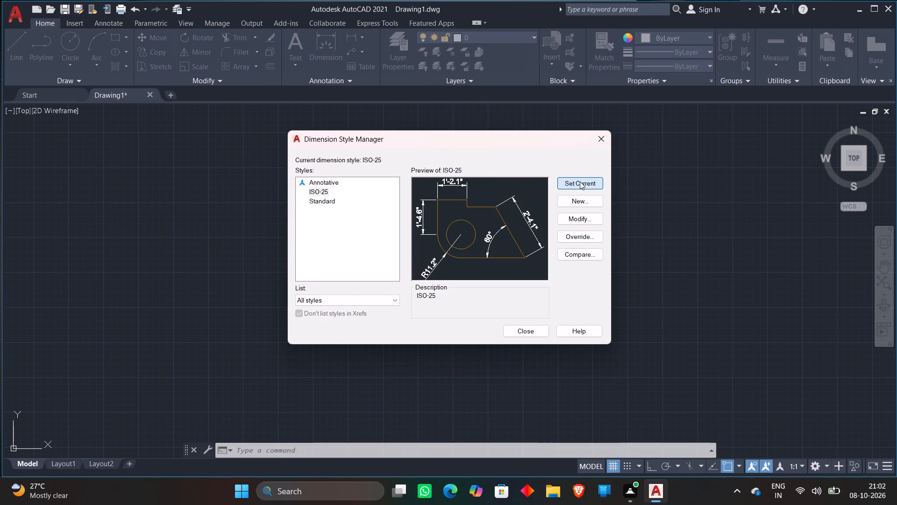
click(580, 181)
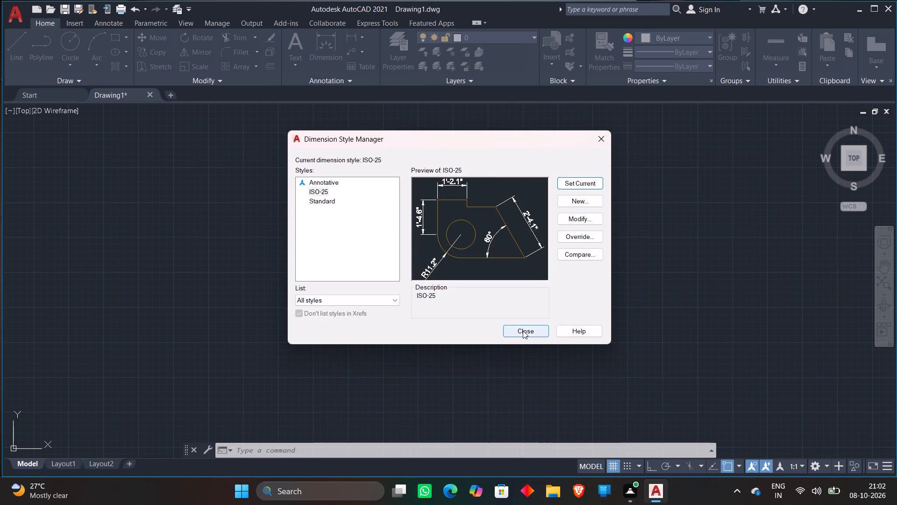
click(523, 331)
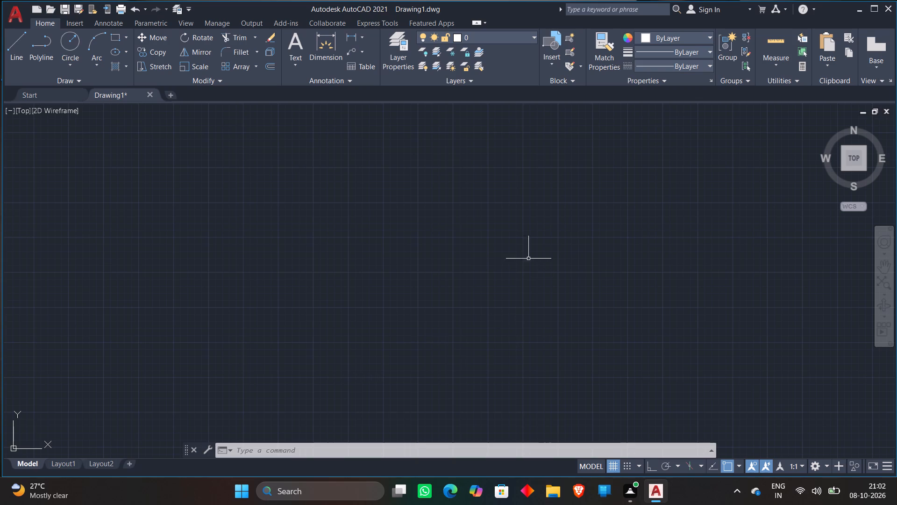
Draw a closed rectangular room outline 12' wide by 11' high using the Line command with Ortho on.
scroll(526, 258, down, 2)
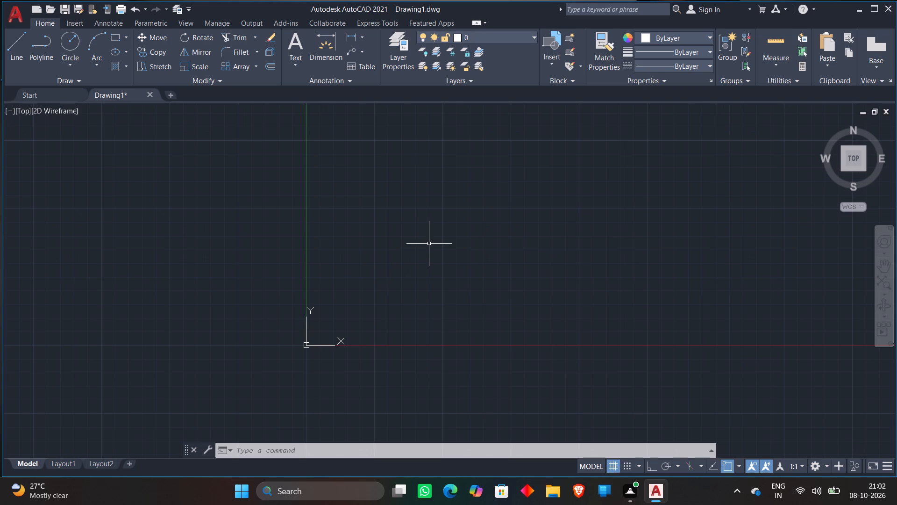
key(l)
key(Return)
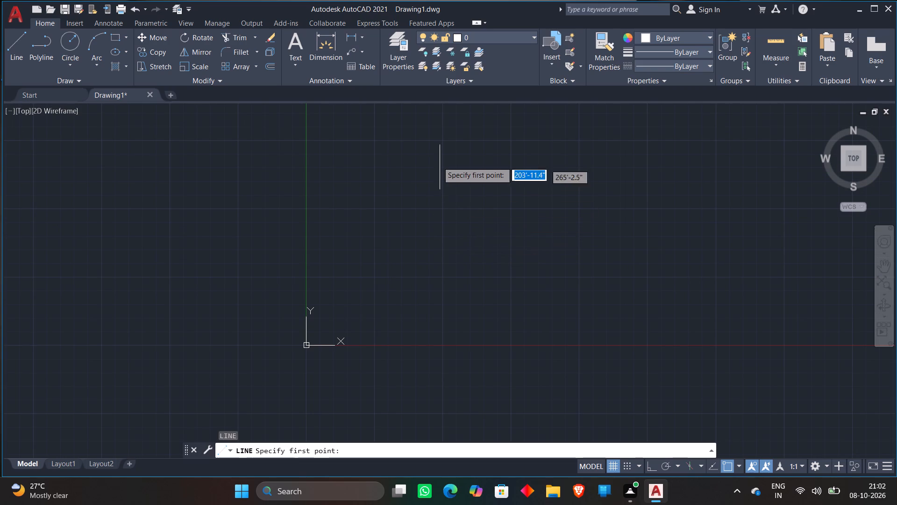
middle_drag(439, 152, 377, 344)
click(399, 255)
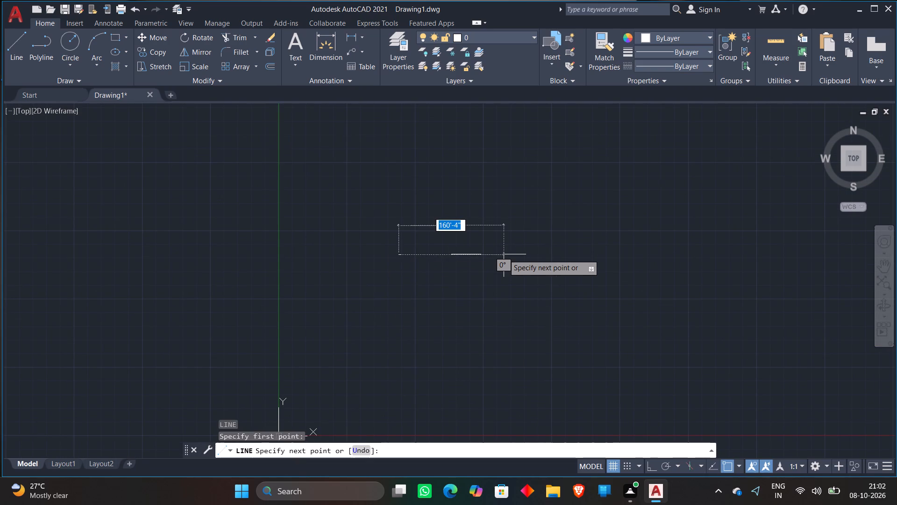
key(F8)
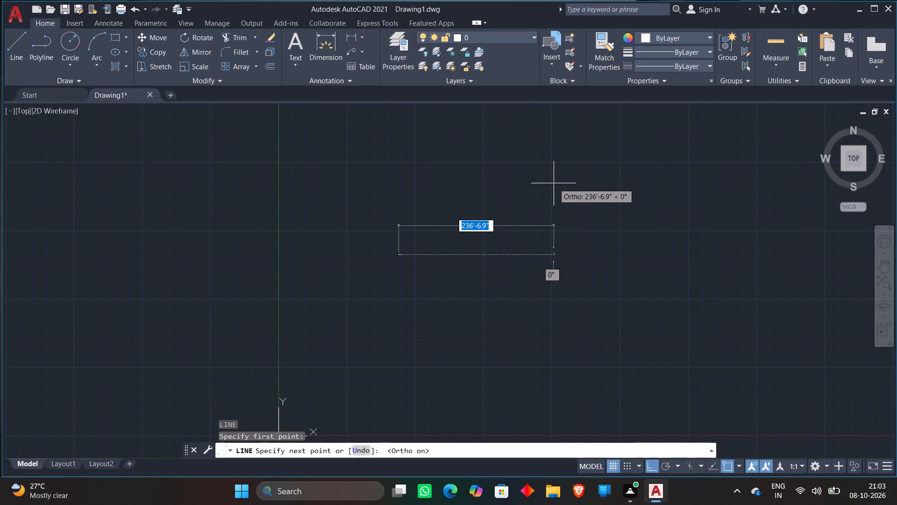
text(12')
key(Return)
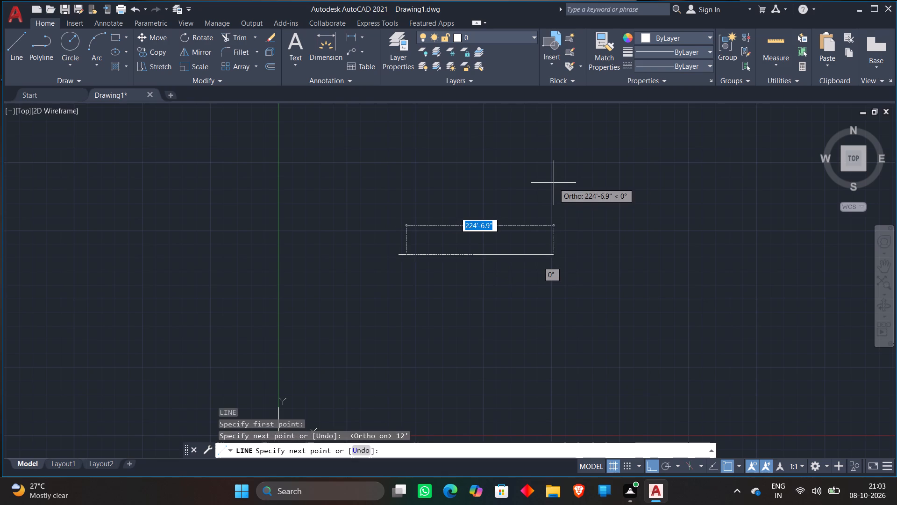
text(11')
key(Return)
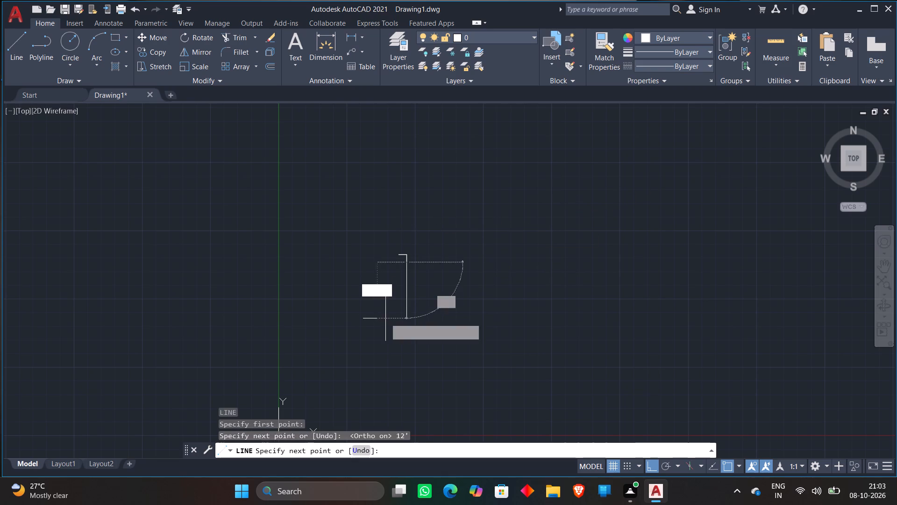
text(12')
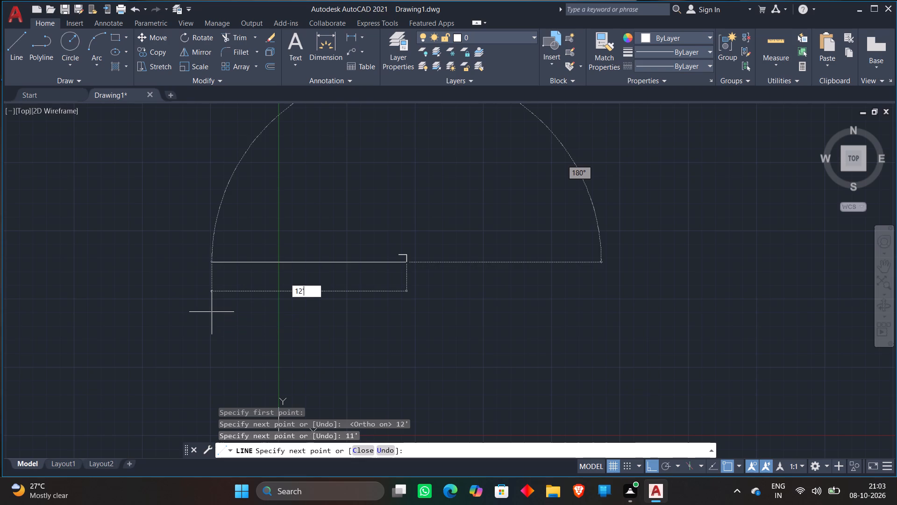
key(Return)
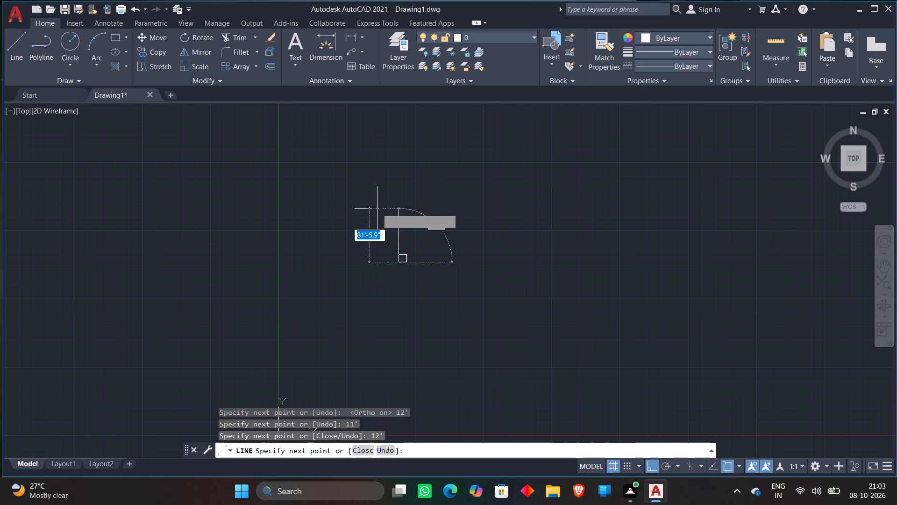
text(11')
key(Return)
key(Escape)
Offset all four sides of the 12' by 11' room outline outward by 9" to form the outer wall lines.
scroll(388, 284, up, 4)
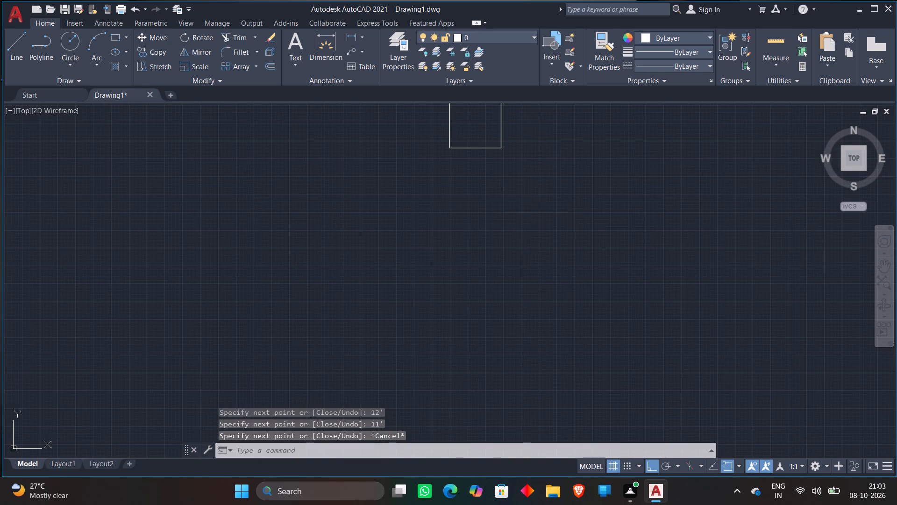
middle_drag(526, 211, 484, 309)
scroll(428, 197, up, 2)
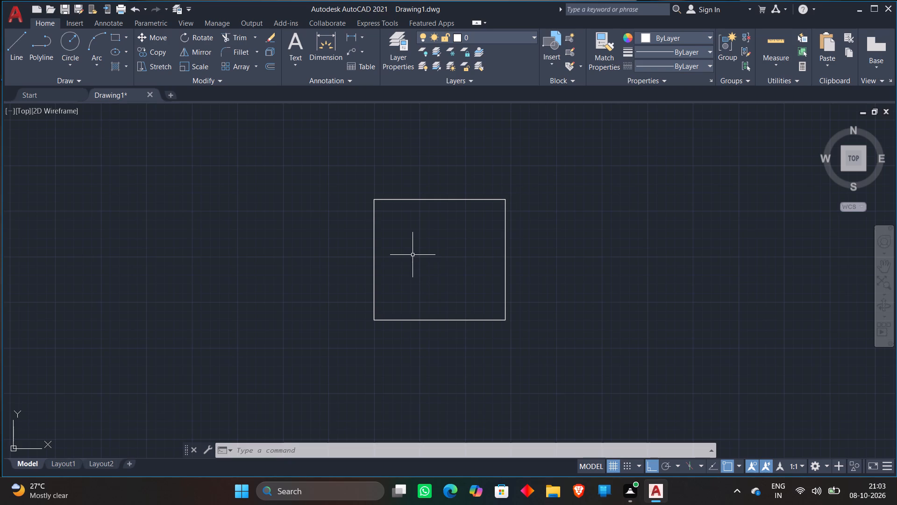
scroll(413, 255, up, 1)
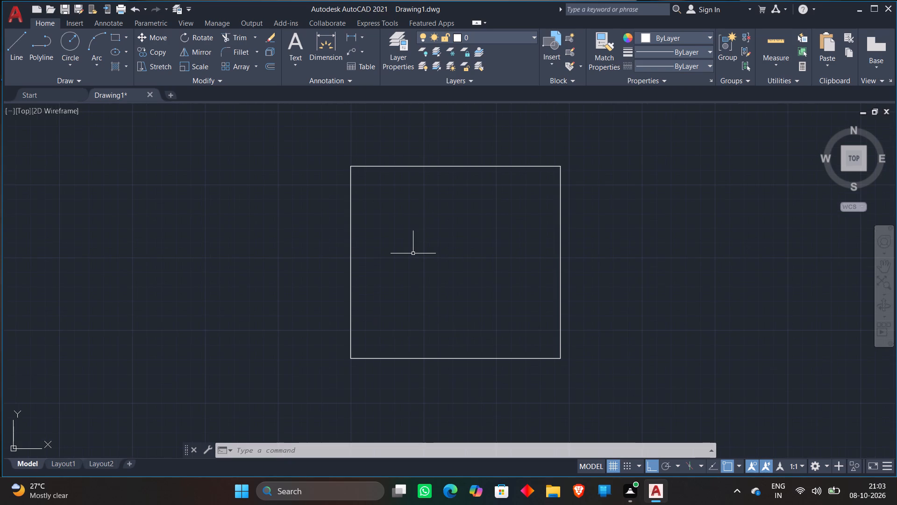
key(o)
key(Return)
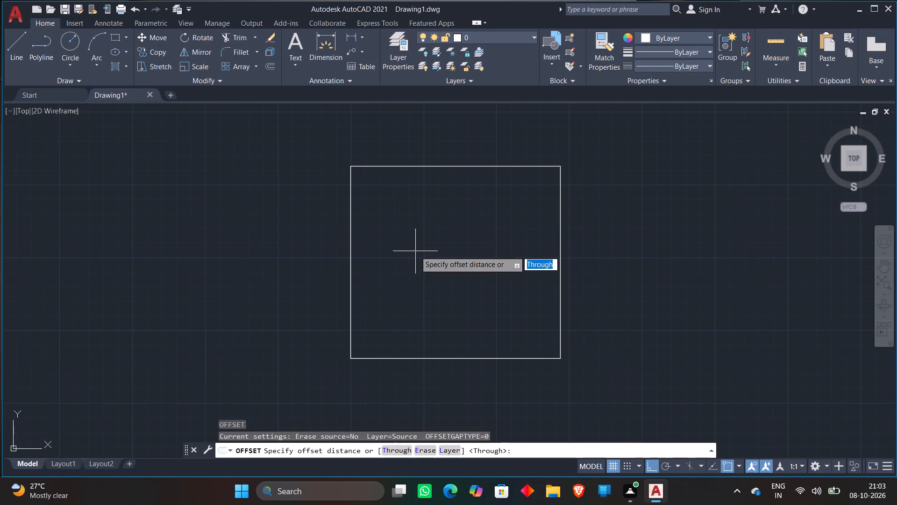
text(9")
key(Return)
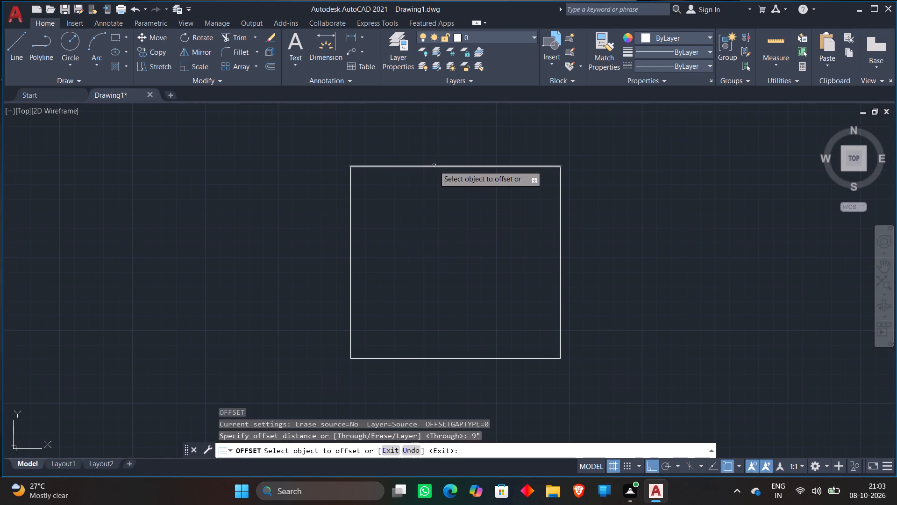
click(434, 166)
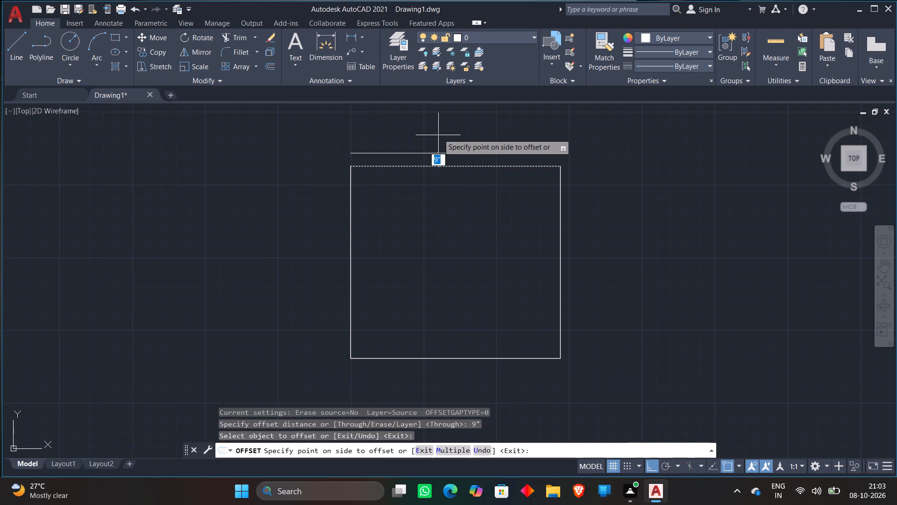
click(438, 126)
click(350, 241)
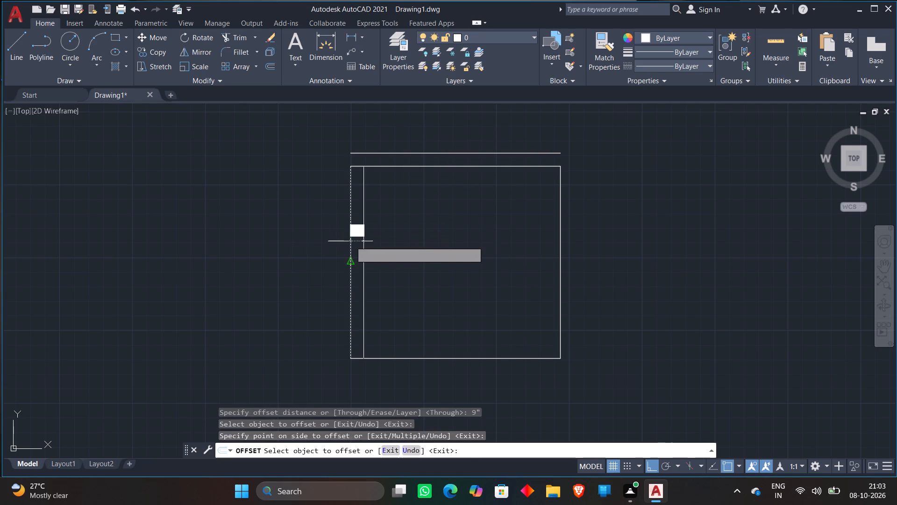
click(317, 245)
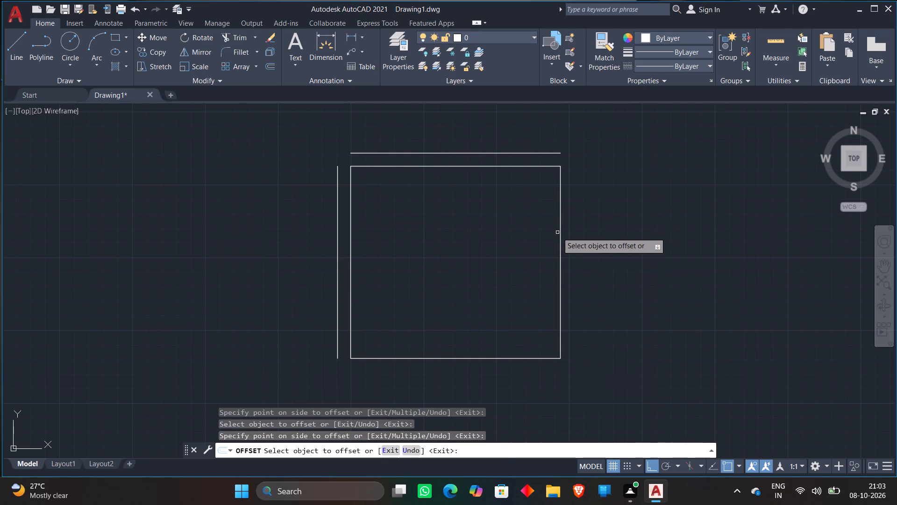
click(559, 233)
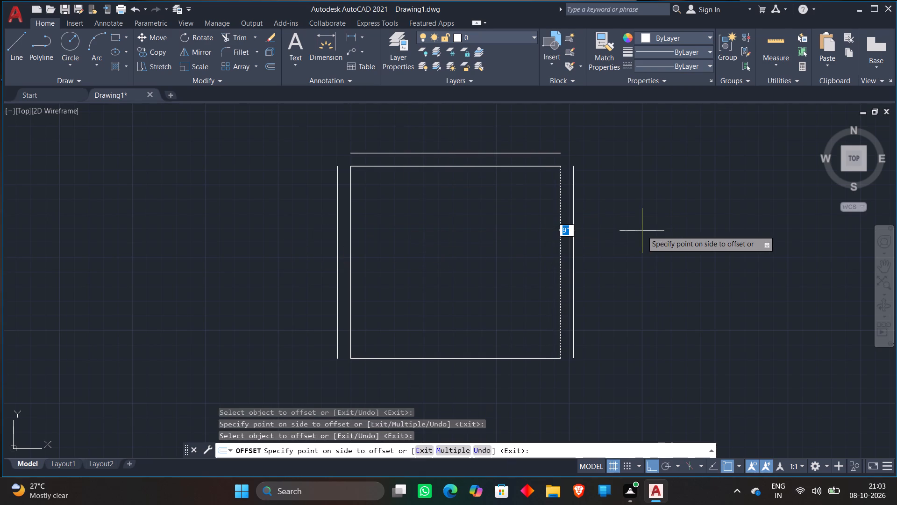
click(642, 231)
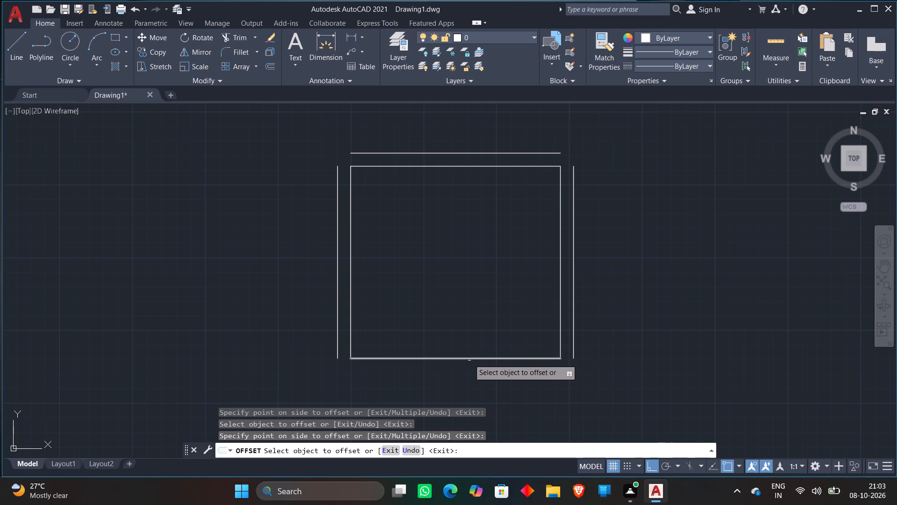
click(469, 359)
click(459, 393)
key(Escape)
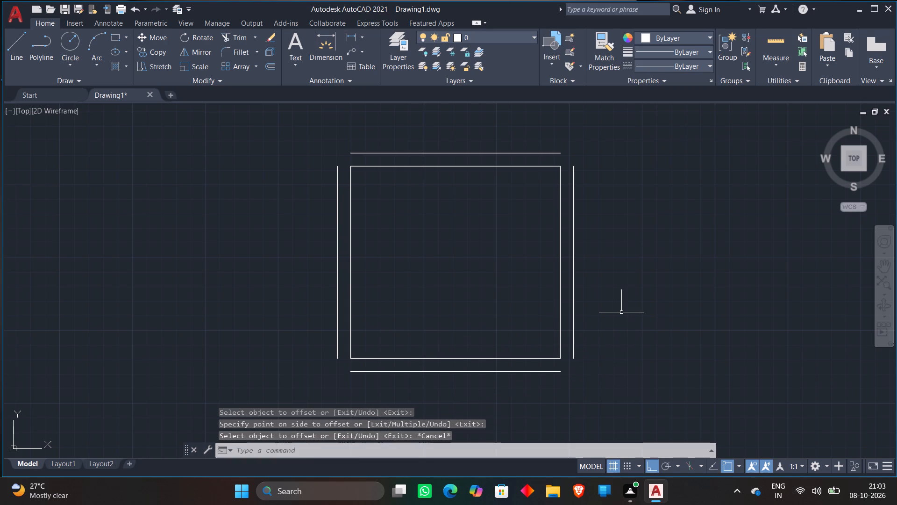
Draw a 4' wide by 6'8" high small room from the upper end of the main room's east outer wall line, using that line as its west side.
key(l)
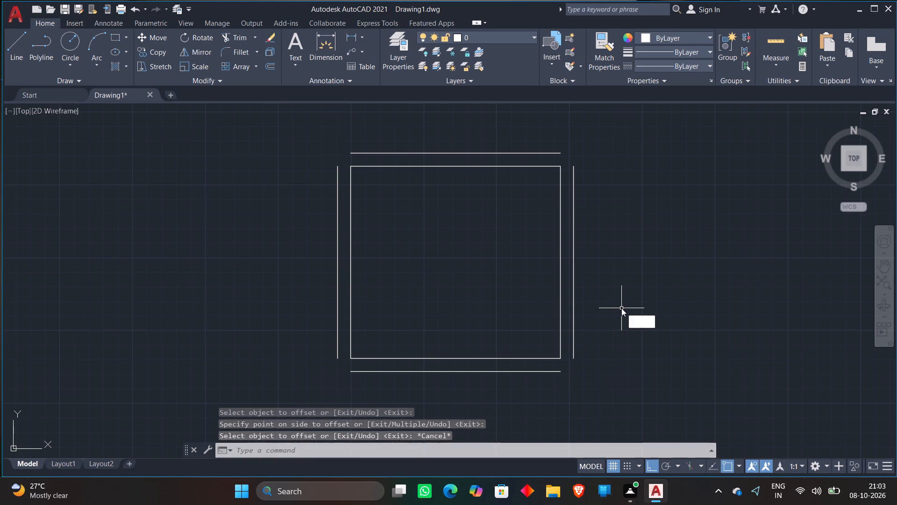
key(Return)
click(575, 167)
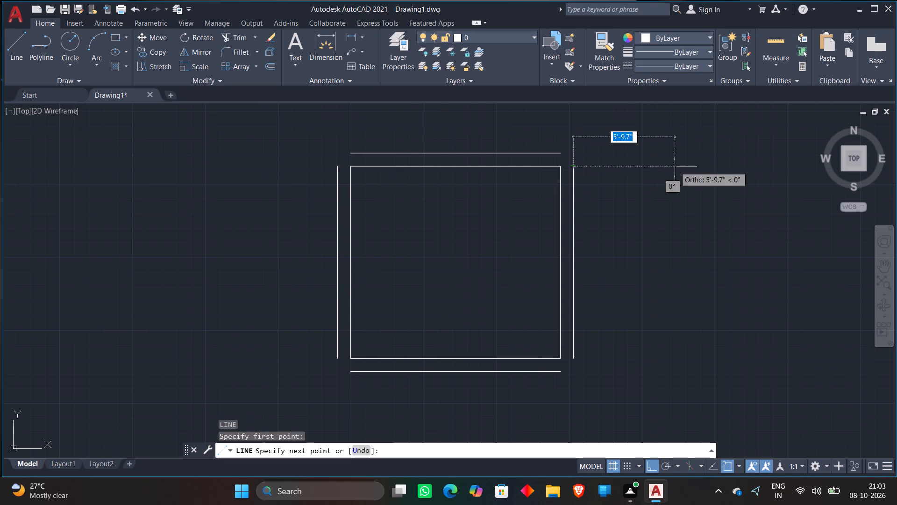
text(4')
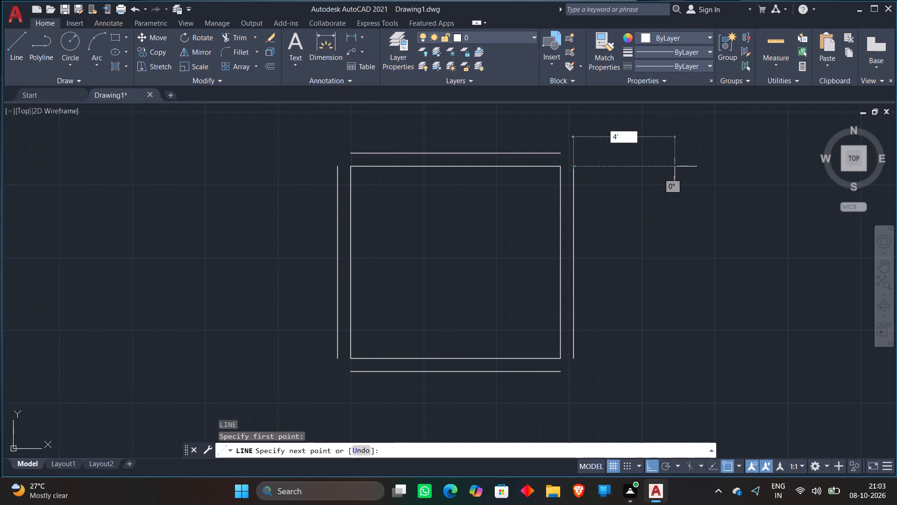
key(Return)
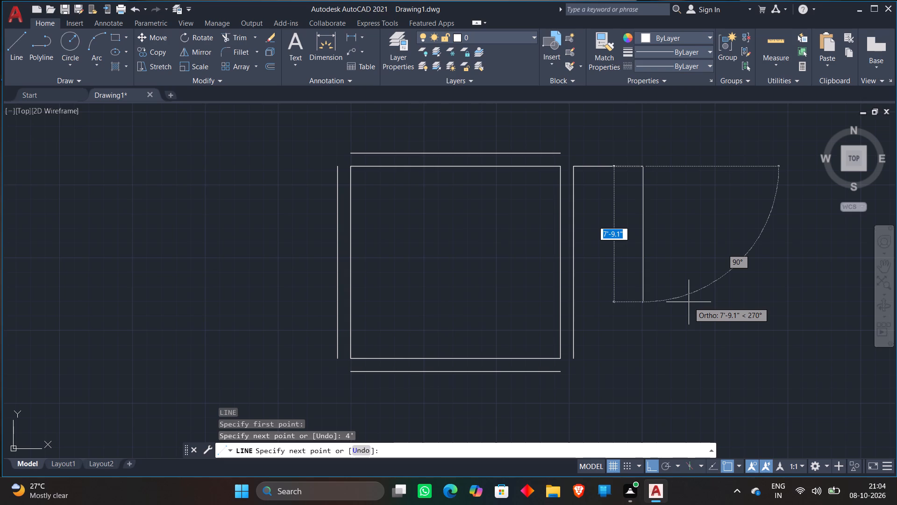
key(6)
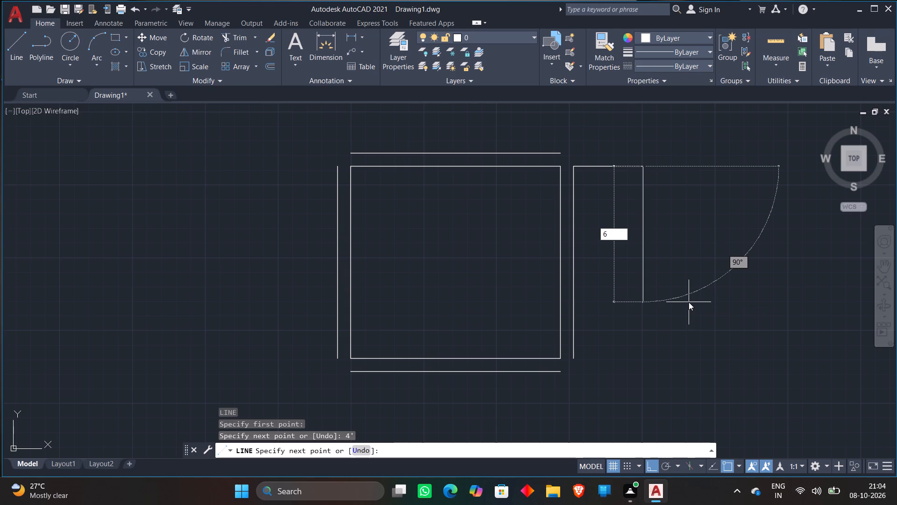
key(apostrophe)
text(8")
key(Return)
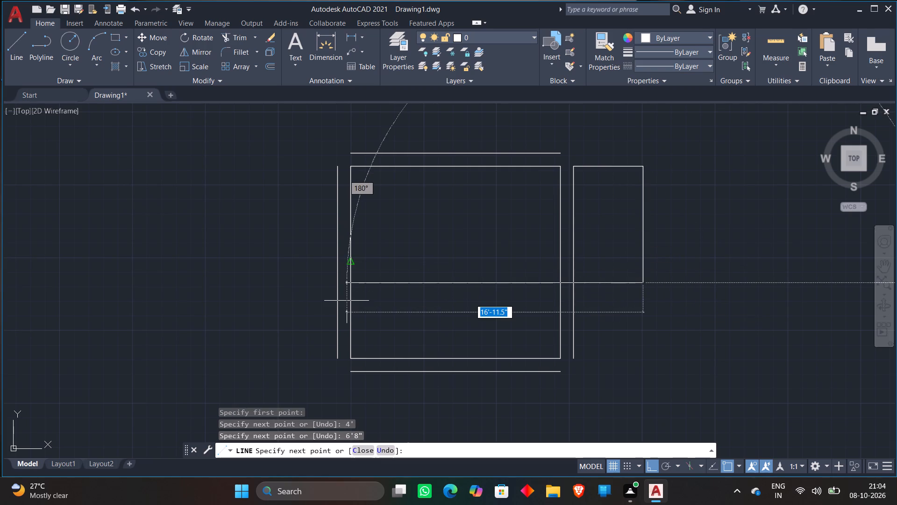
text(4')
key(Return)
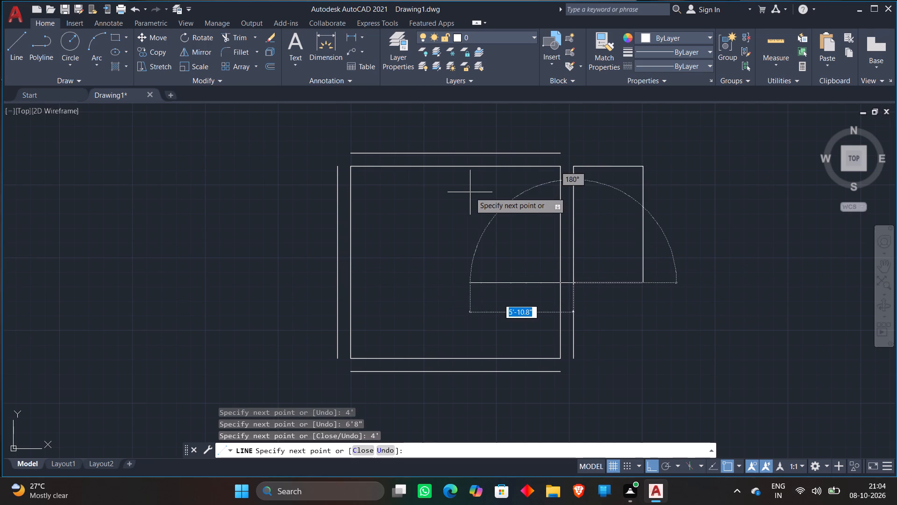
key(Escape)
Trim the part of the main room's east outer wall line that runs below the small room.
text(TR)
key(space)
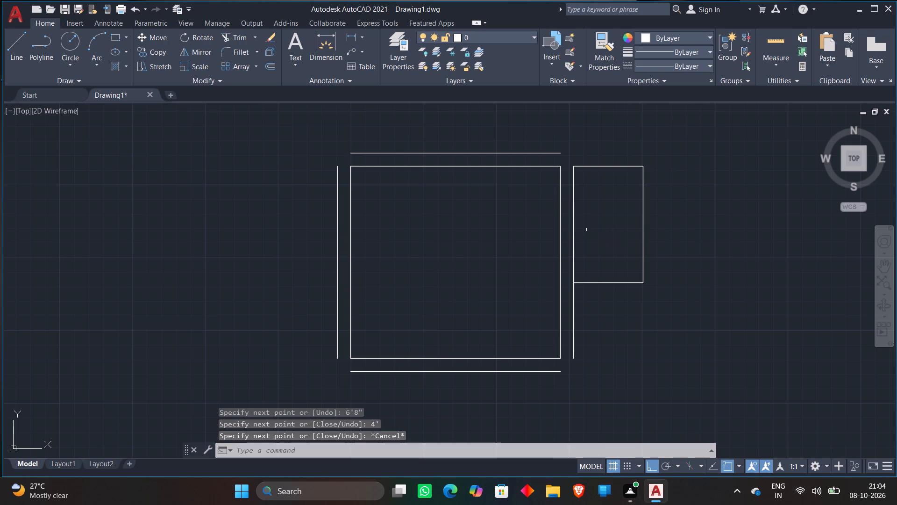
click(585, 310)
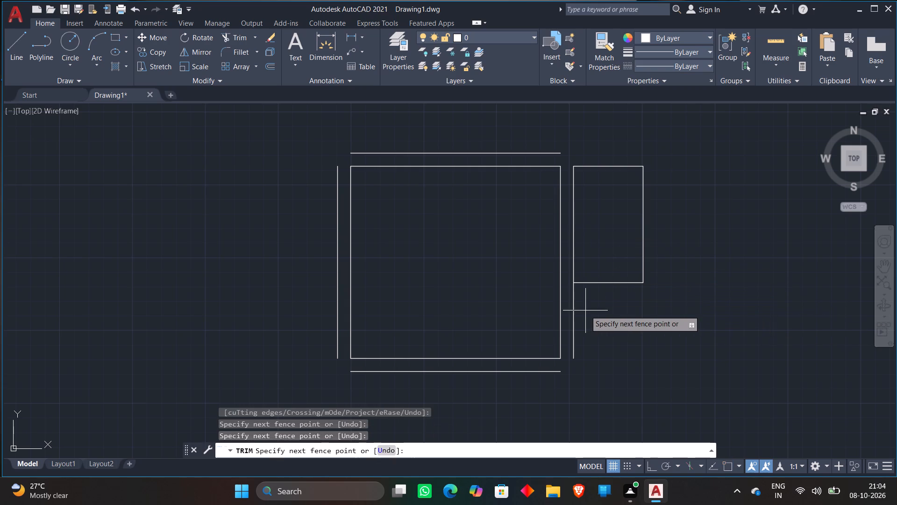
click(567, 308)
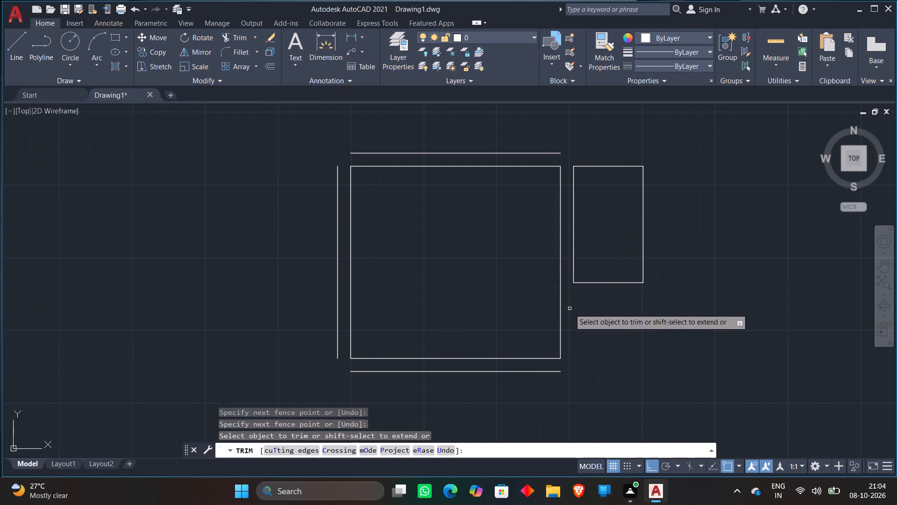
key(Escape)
Offset the small room's bottom line downward by 9".
key(o)
key(Return)
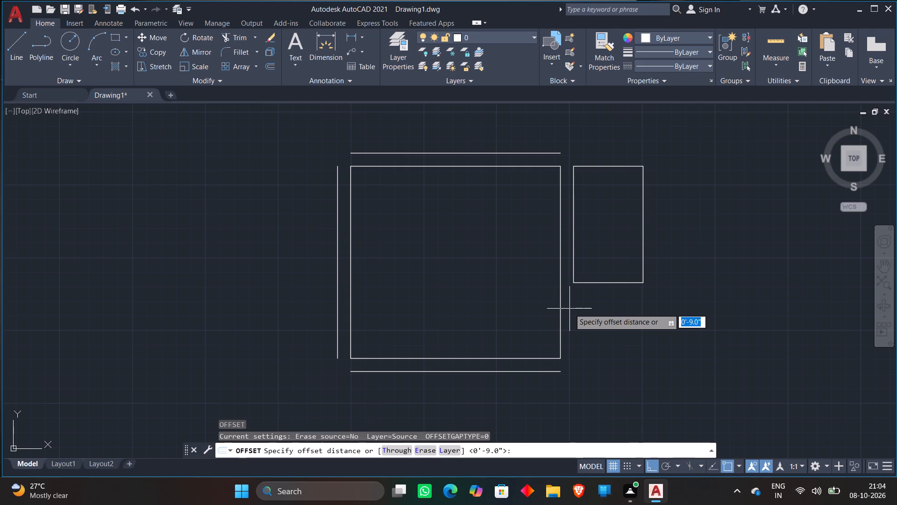
text(9")
key(Return)
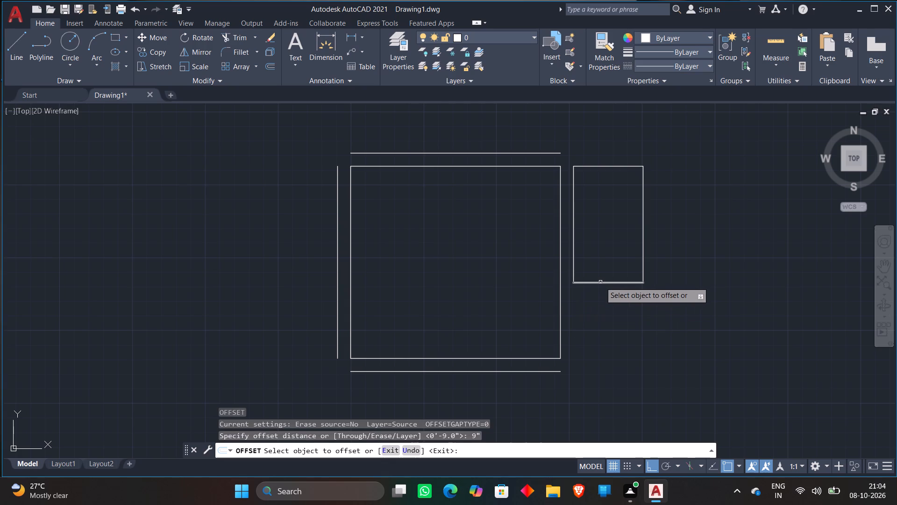
click(600, 282)
click(600, 306)
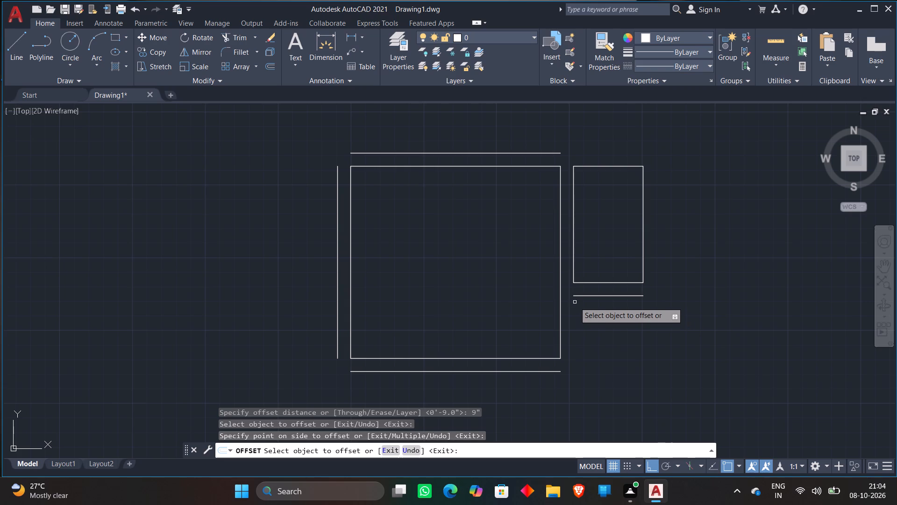
key(Escape)
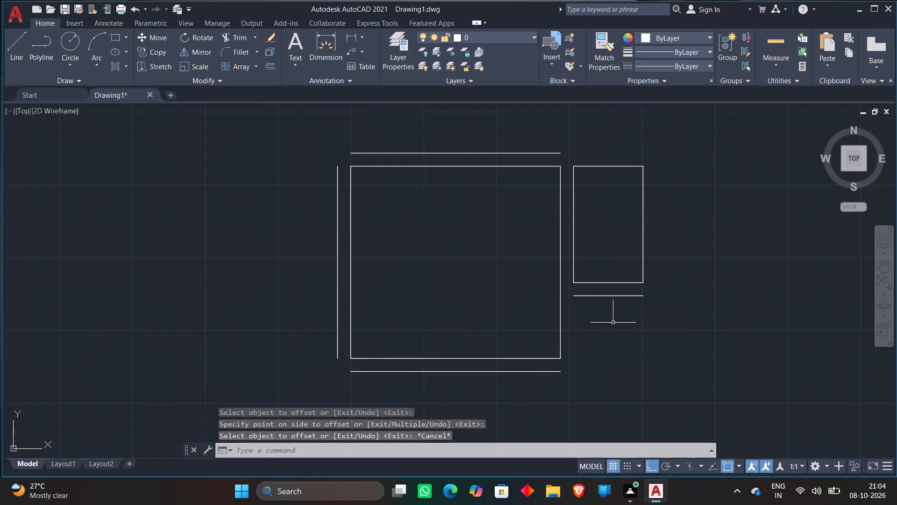
Draw a horizontal line about 9'-5" long eastward from the main room's bottom-right inner corner, past the small room.
key(l)
key(Return)
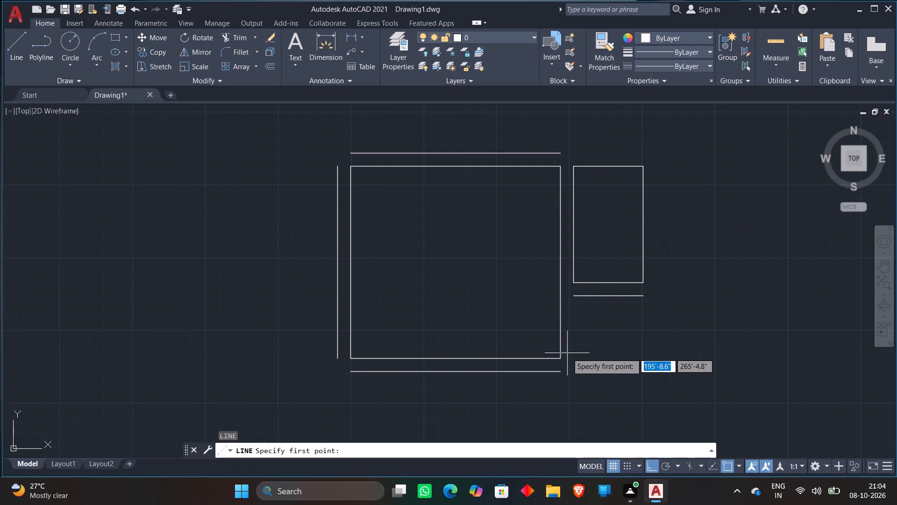
click(563, 359)
click(725, 364)
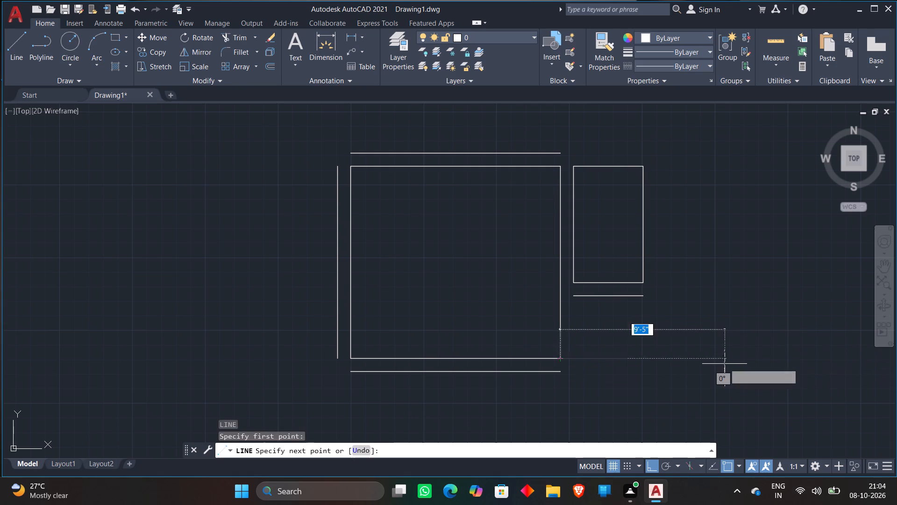
key(Escape)
Extend the small room's two side lines down to the new horizontal line, in line with the main room's bottom edge.
text(EX)
key(space)
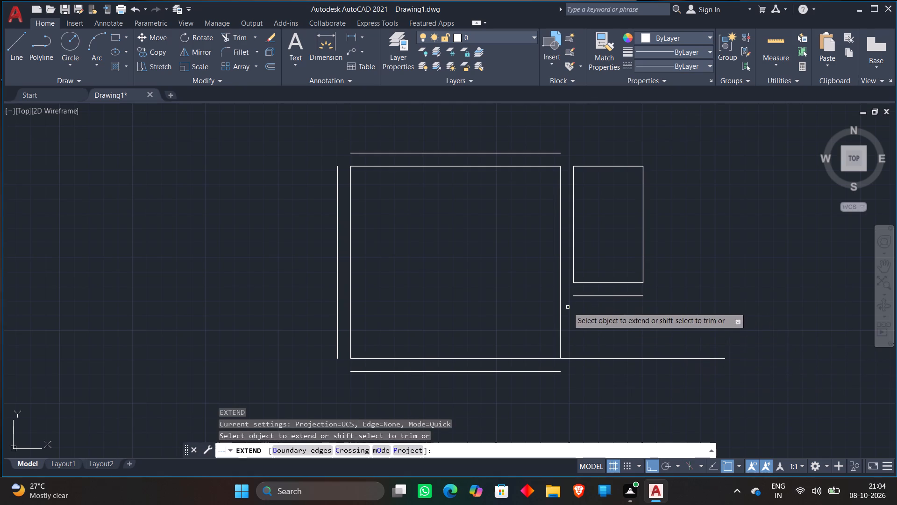
click(572, 276)
click(573, 286)
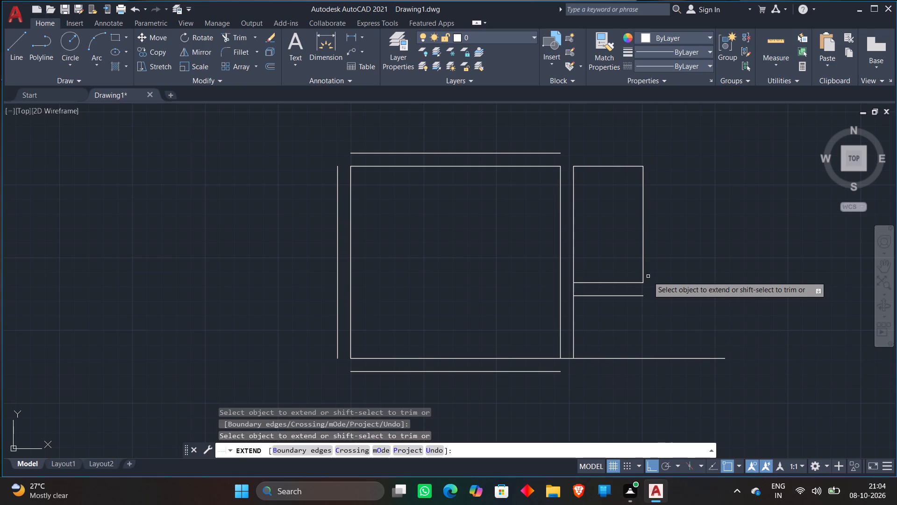
click(642, 278)
click(642, 287)
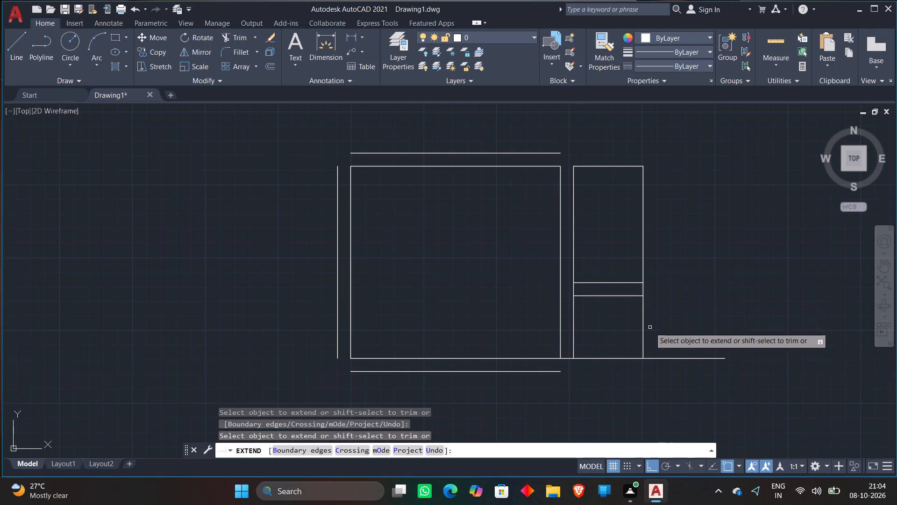
key(Escape)
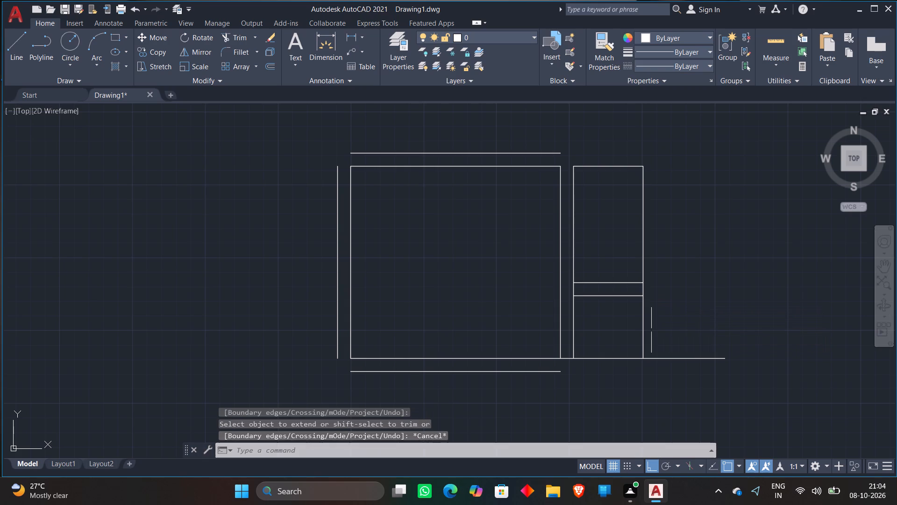
Draw a horizontal line eastward from the right end of the main room's lower outer wall line, past the inner line above it.
key(l)
key(Return)
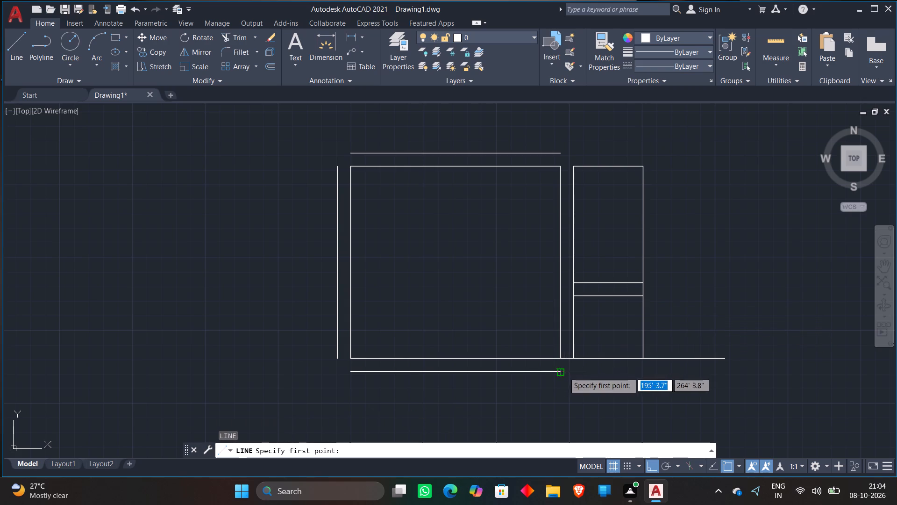
click(563, 373)
click(779, 365)
key(Escape)
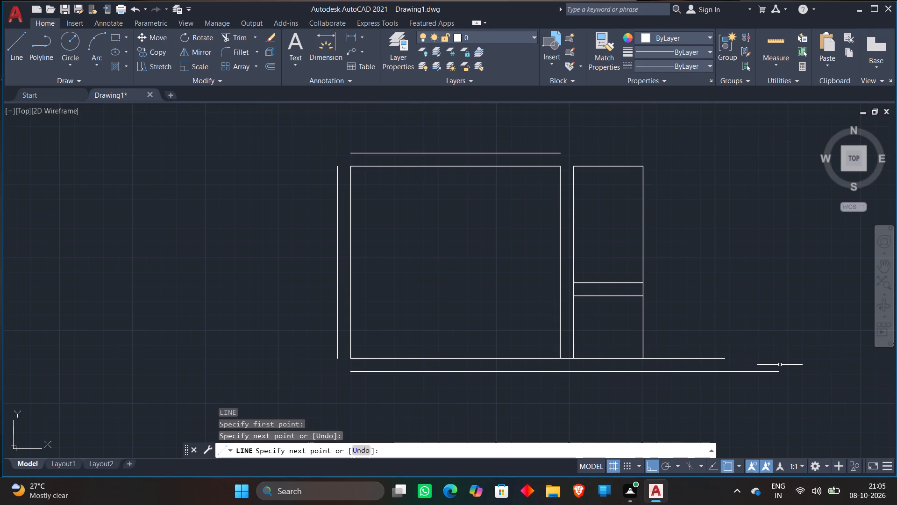
Trim the bottom line between the main and lower small rooms, and the side lines crossing the 9" gap between the two small rooms.
text(TR)
key(space)
scroll(590, 368, up, 2)
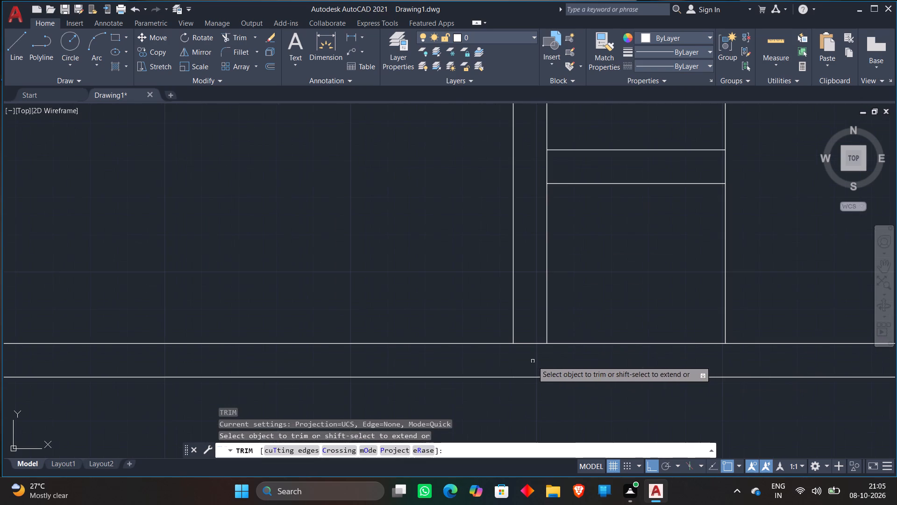
click(521, 330)
click(520, 349)
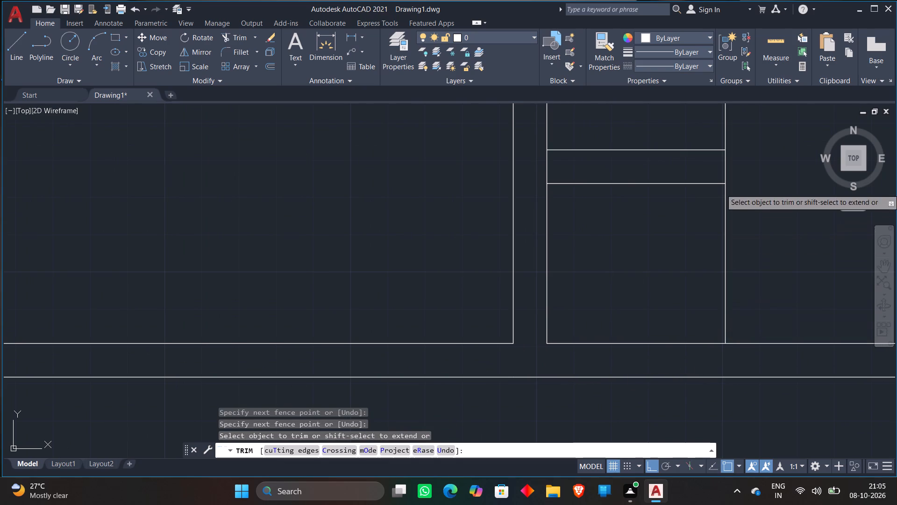
click(530, 169)
click(729, 166)
scroll(748, 181, down, 2)
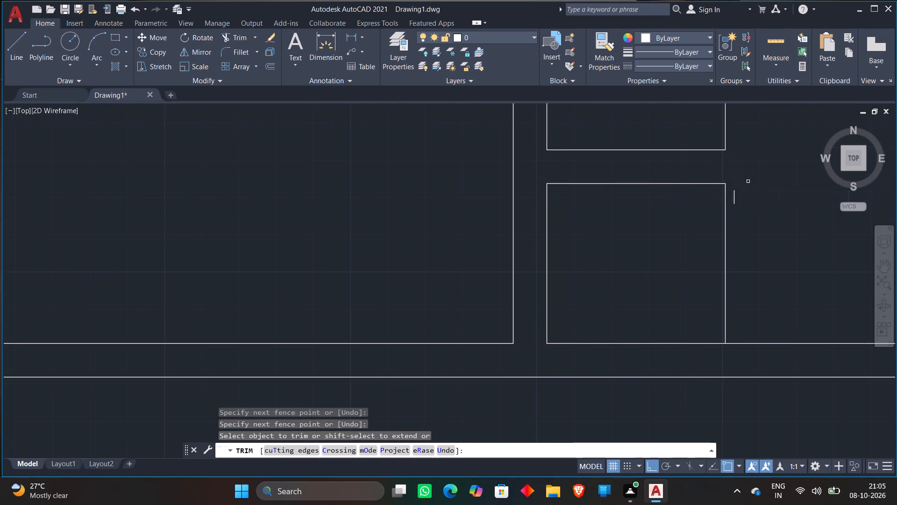
scroll(764, 210, down, 2)
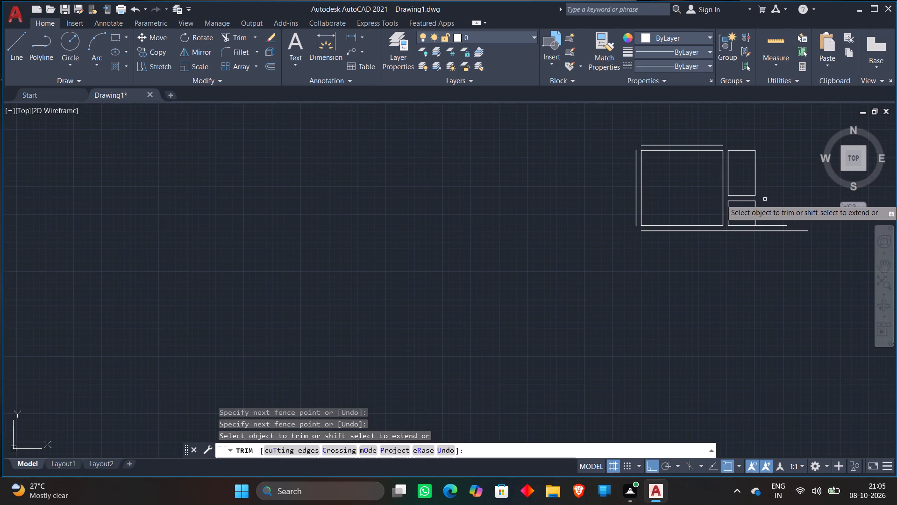
key(Escape)
Offset the upper small room's top line upward and both small rooms' east lines outward by 9".
key(o)
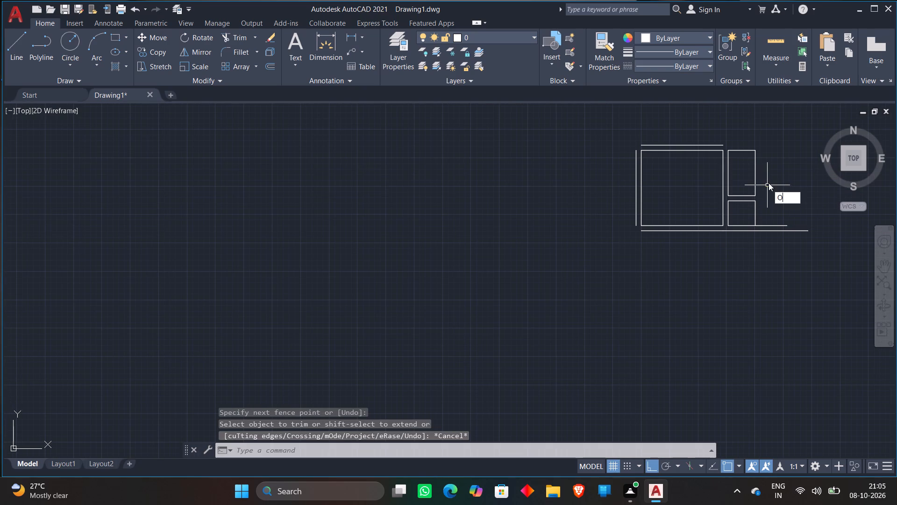
key(Return)
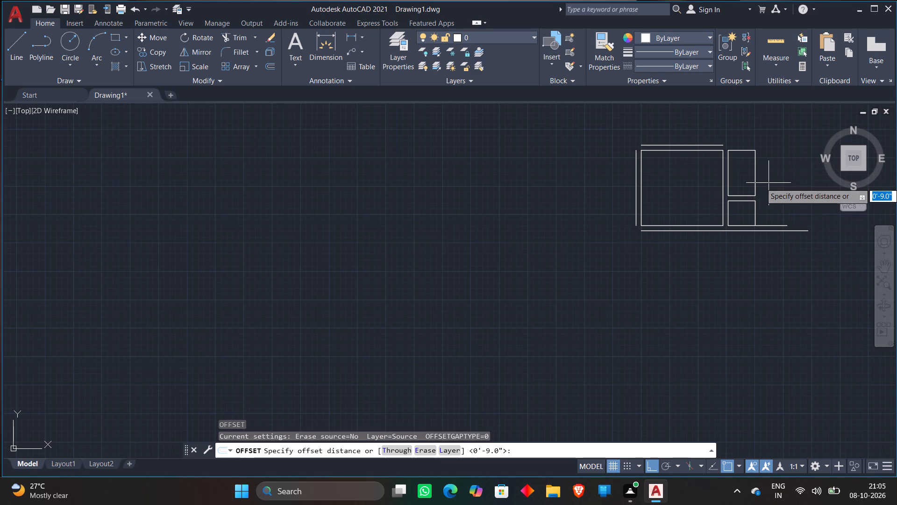
key(Return)
click(743, 150)
click(743, 135)
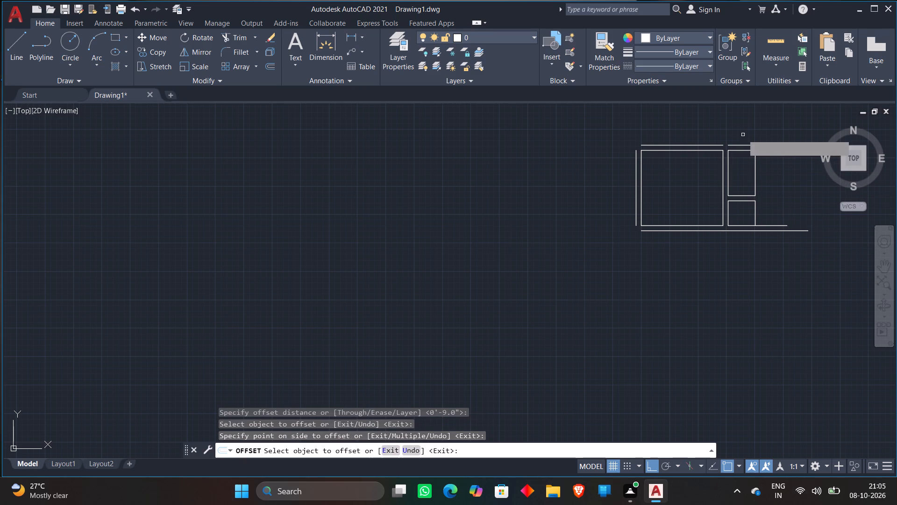
click(756, 185)
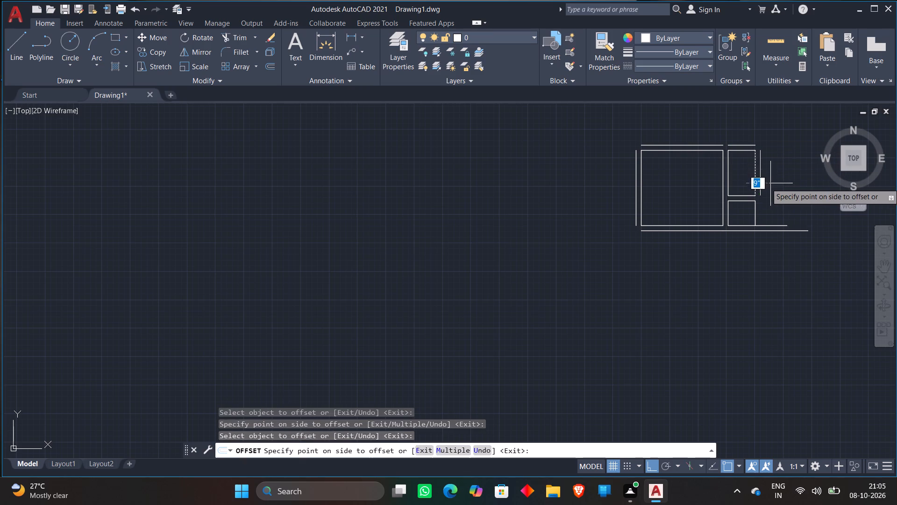
click(771, 183)
click(755, 212)
click(772, 209)
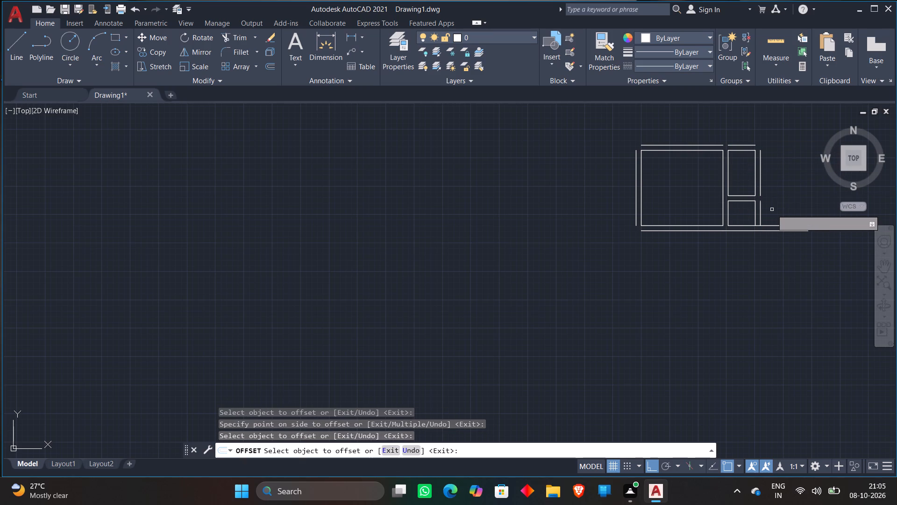
key(Escape)
Extend the lower small room's outer east wall line down to the outer bottom wall line.
scroll(772, 217, up, 1)
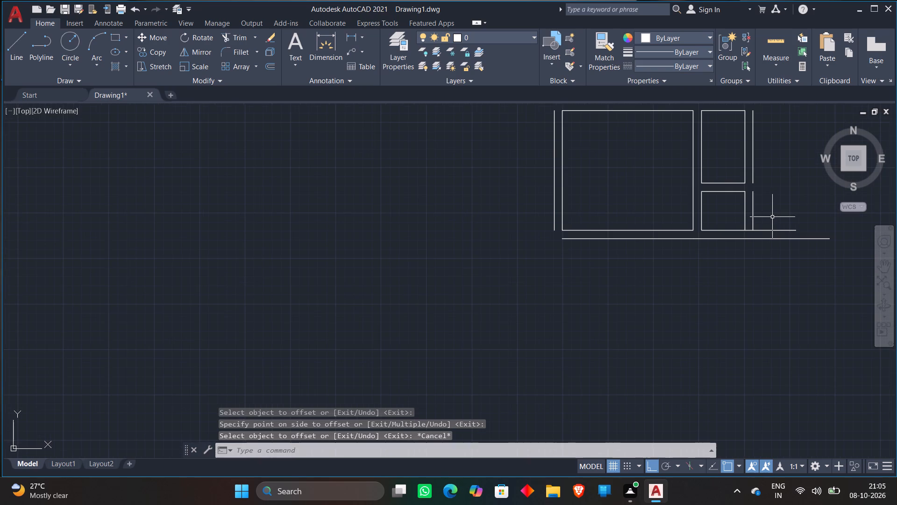
text(EX)
key(space)
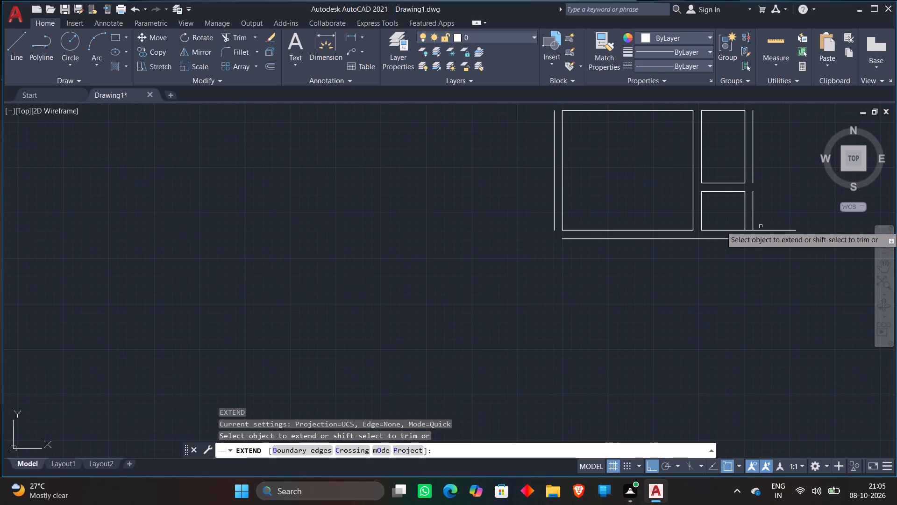
click(753, 225)
key(Escape)
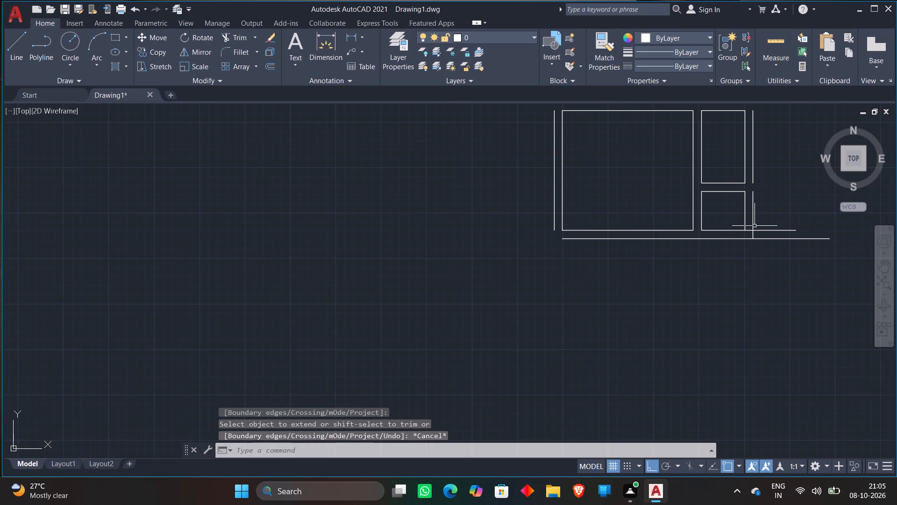
Trim the inner bottom line beyond the lower small room and the outer bottom line past the outer east wall line.
text(TE)
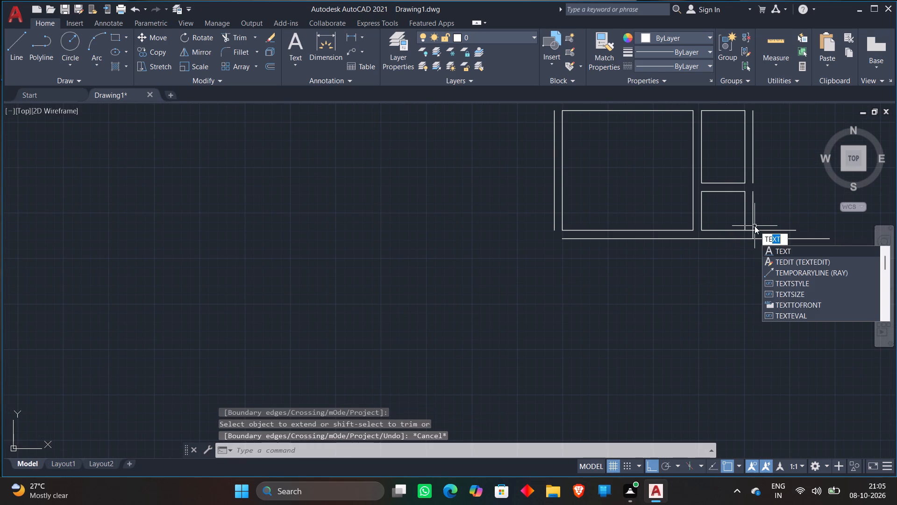
key(BackSpace)
key(r)
key(BackSpace)
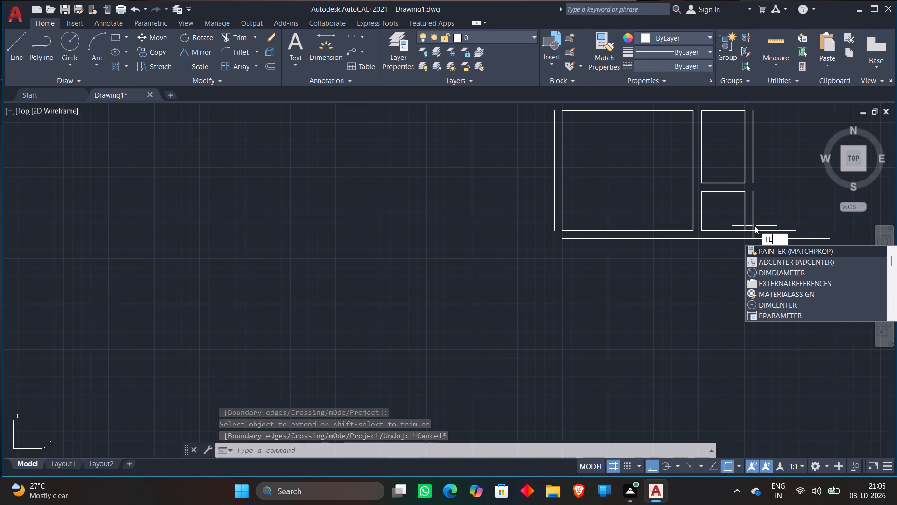
key(BackSpace)
text(R)
key(space)
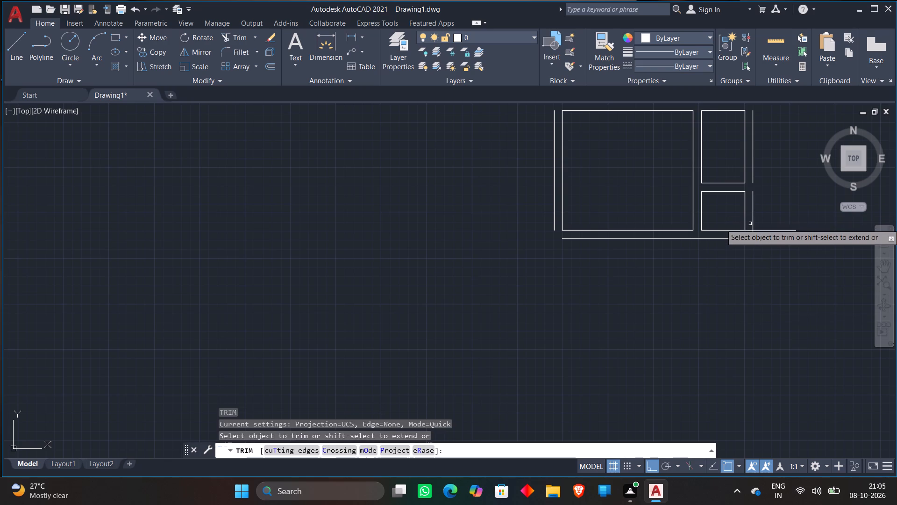
click(749, 229)
click(749, 231)
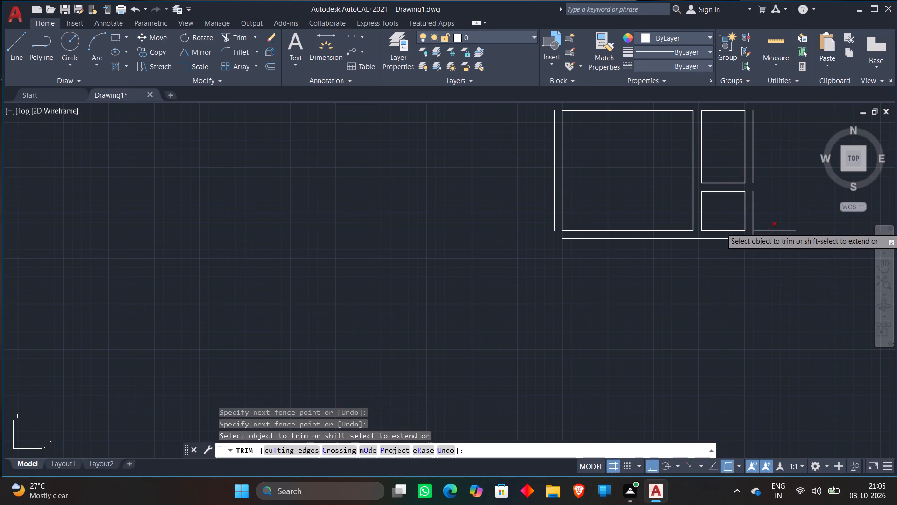
click(772, 221)
click(765, 260)
scroll(785, 158, up, 1)
middle_drag(785, 158, 766, 221)
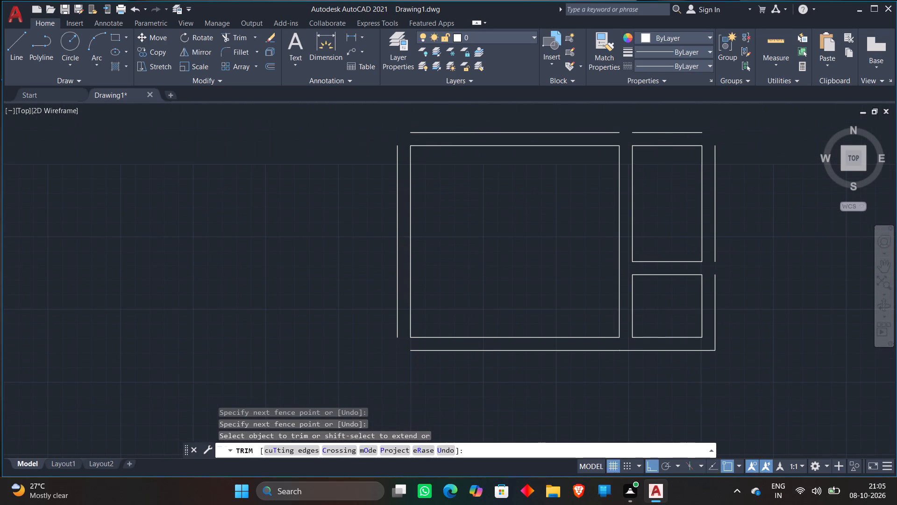
key(Escape)
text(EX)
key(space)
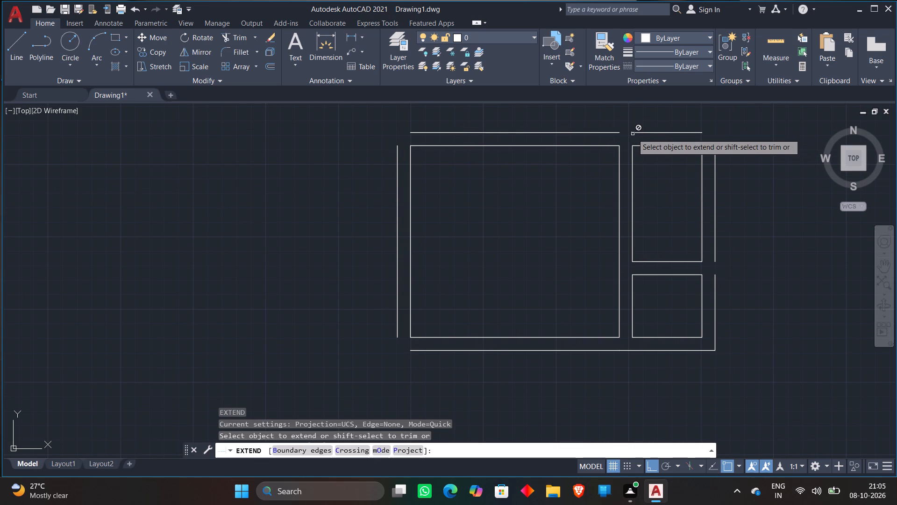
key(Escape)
Fillet the outer wall lines into square corners at the plan's top-left and top-right.
key(f)
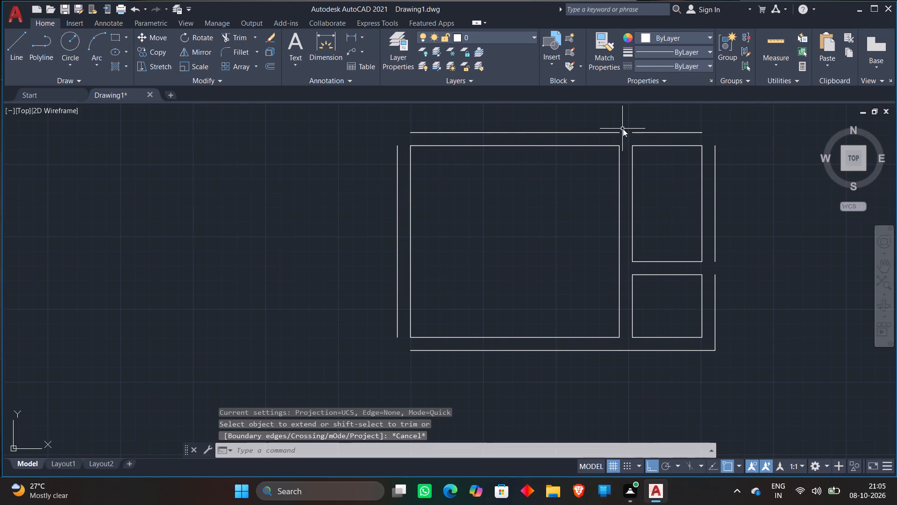
key(space)
click(397, 148)
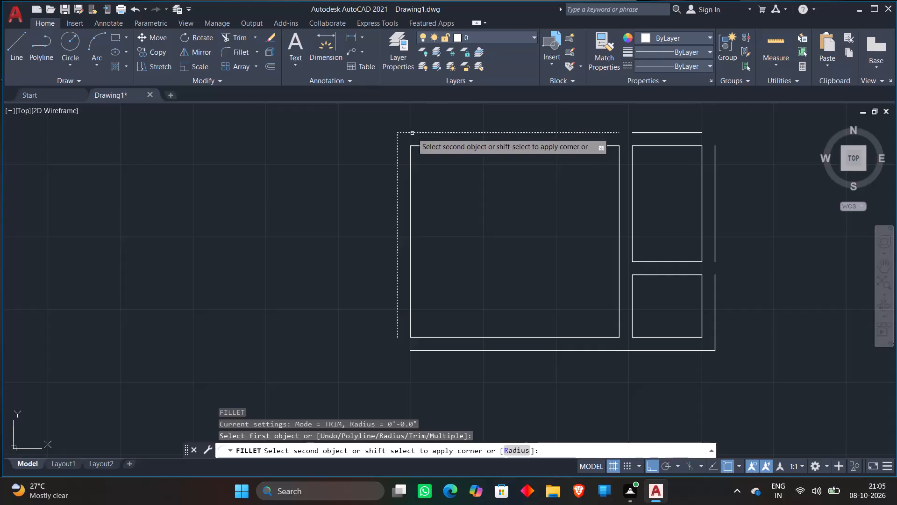
click(412, 133)
key(space)
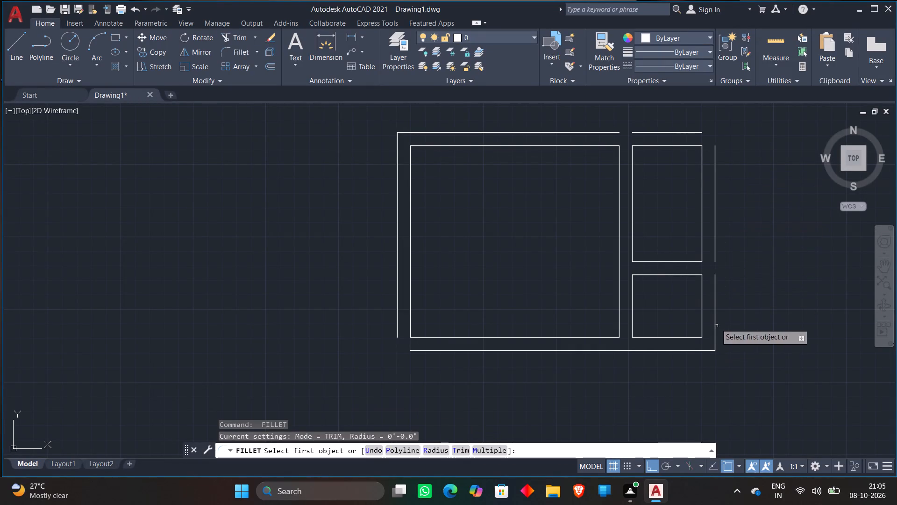
click(701, 133)
click(716, 152)
key(Escape)
Extend the outer top and outer east wall lines to close their gaps between the rooms.
text(EX)
key(space)
click(667, 132)
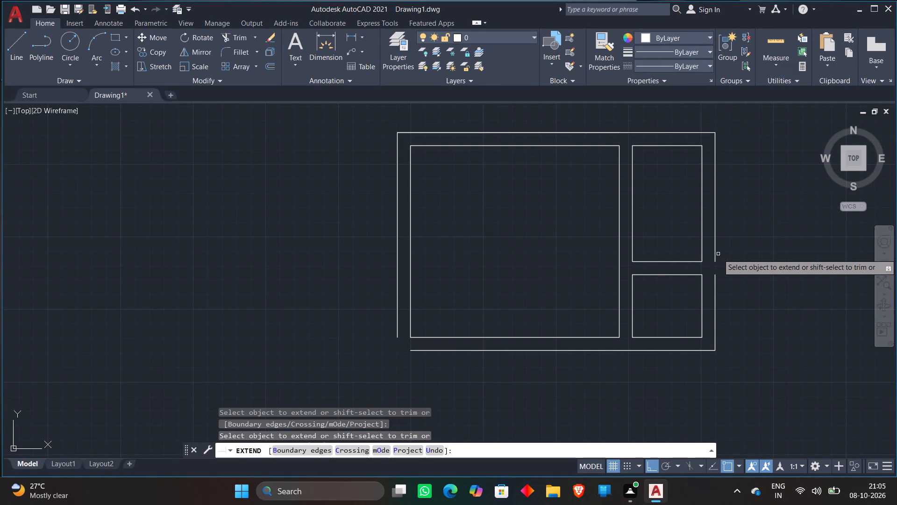
click(715, 278)
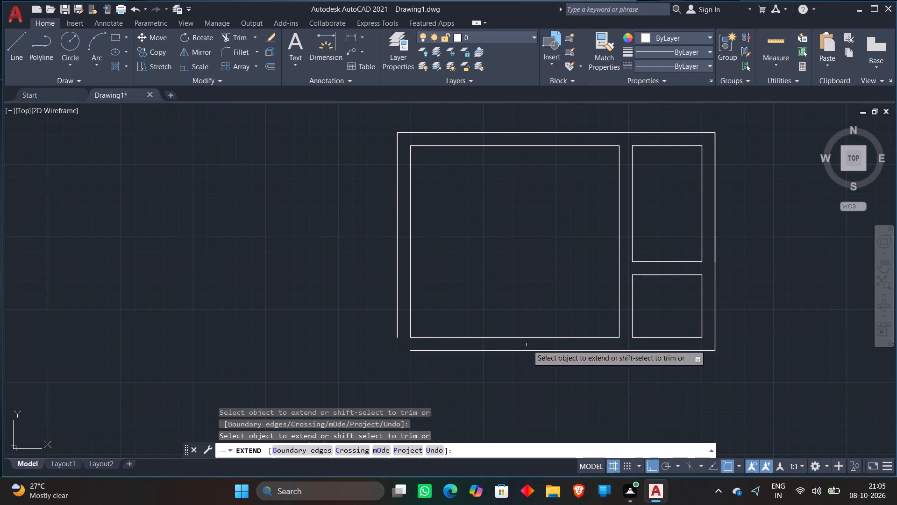
key(Escape)
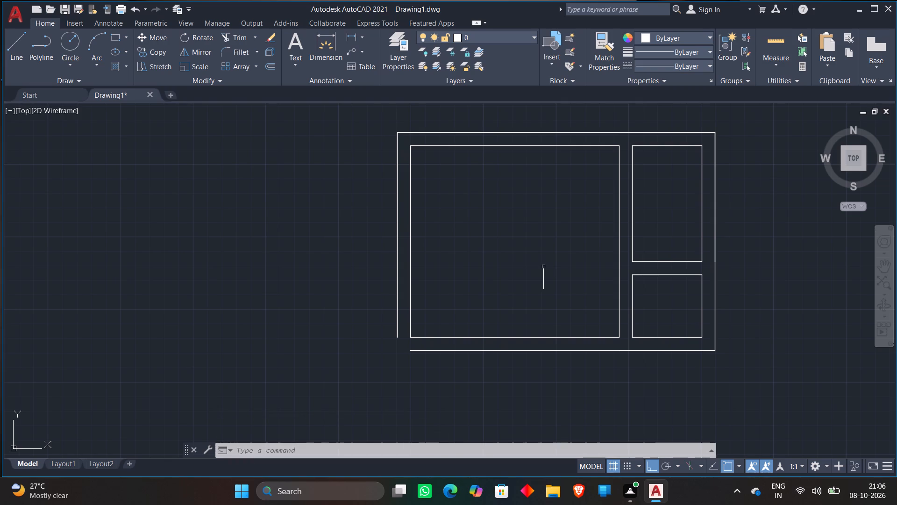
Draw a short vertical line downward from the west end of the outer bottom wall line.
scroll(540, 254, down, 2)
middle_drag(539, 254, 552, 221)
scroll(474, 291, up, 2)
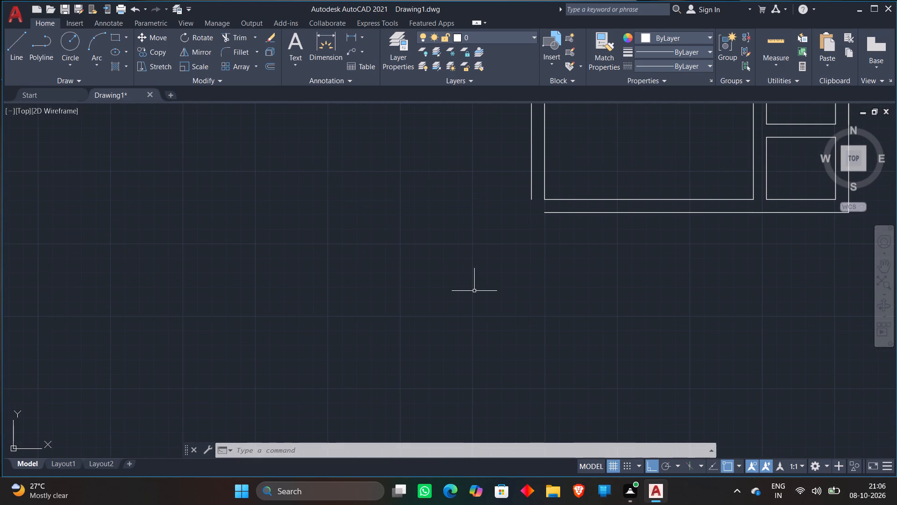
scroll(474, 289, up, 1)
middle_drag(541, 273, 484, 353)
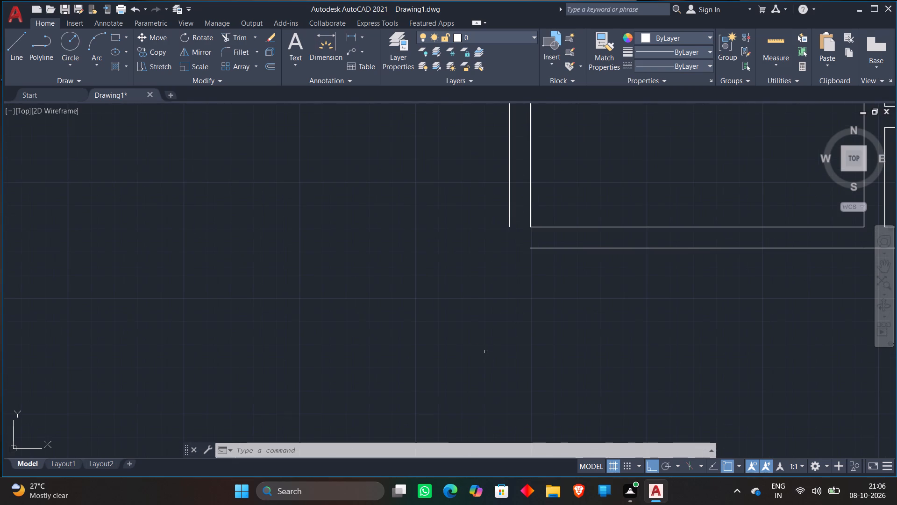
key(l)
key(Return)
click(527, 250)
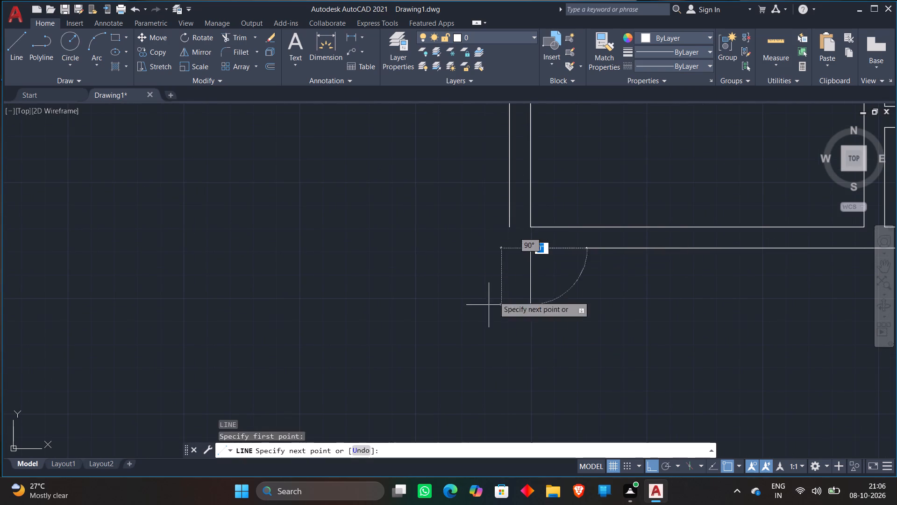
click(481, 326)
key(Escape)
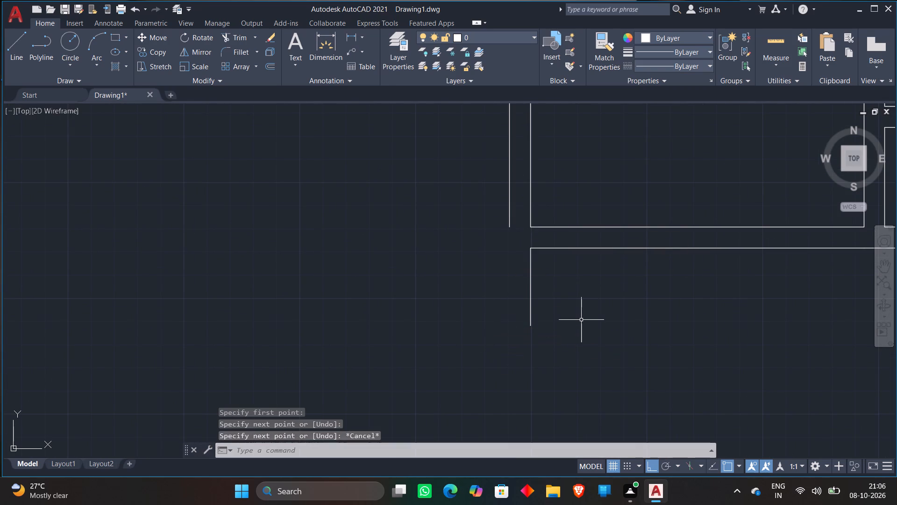
Draw a 3'10" line eastward from the west end of the outer bottom wall line, continuing with a short vertical line downward.
key(l)
key(Return)
click(533, 251)
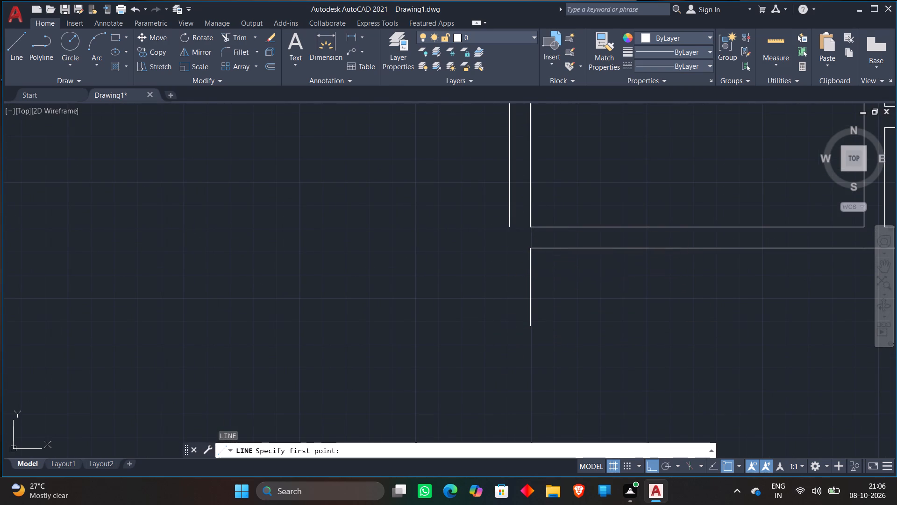
middle_drag(725, 249, 539, 309)
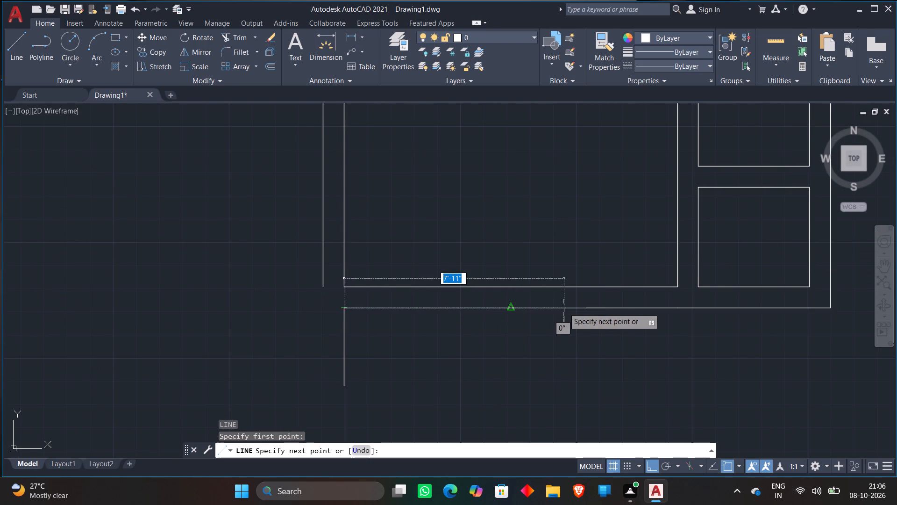
text(3'10")
key(Return)
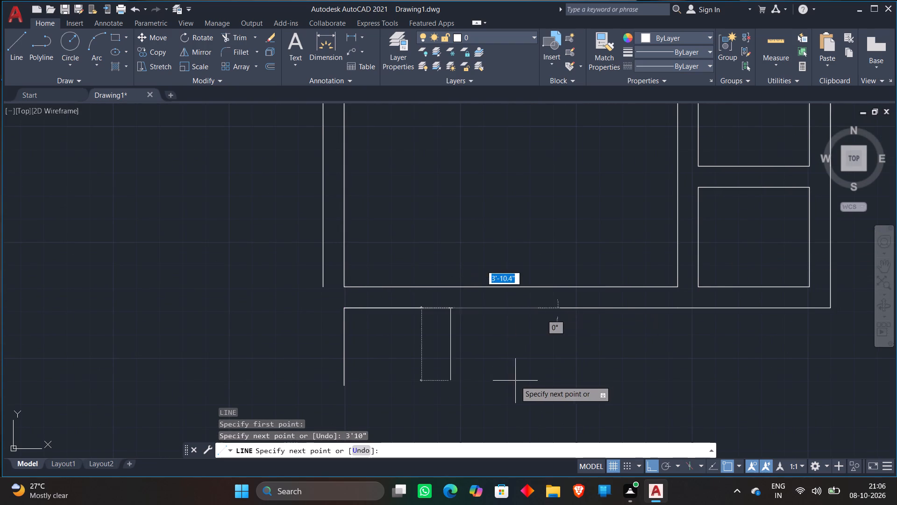
click(515, 381)
key(Escape)
Trim away the outer bottom line west of the new vertical line, and remove the short vertical line at its west end.
text(TR)
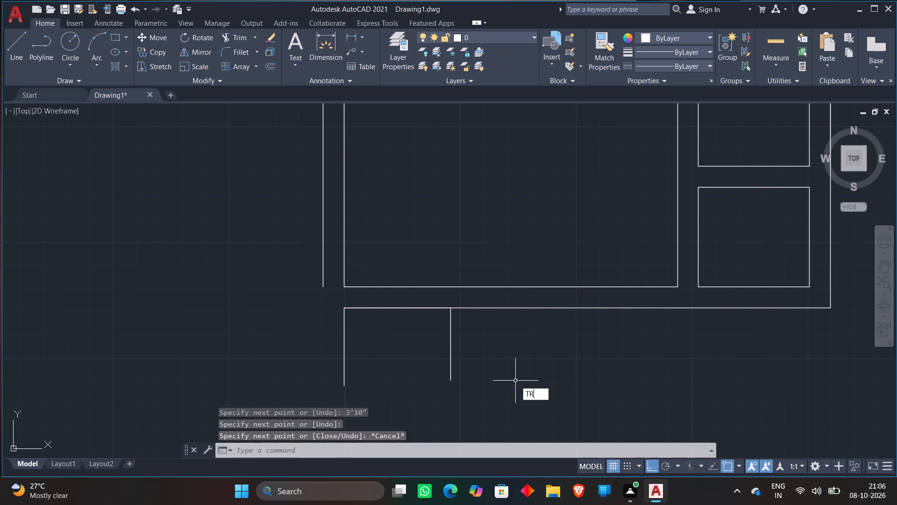
key(space)
click(416, 298)
click(410, 328)
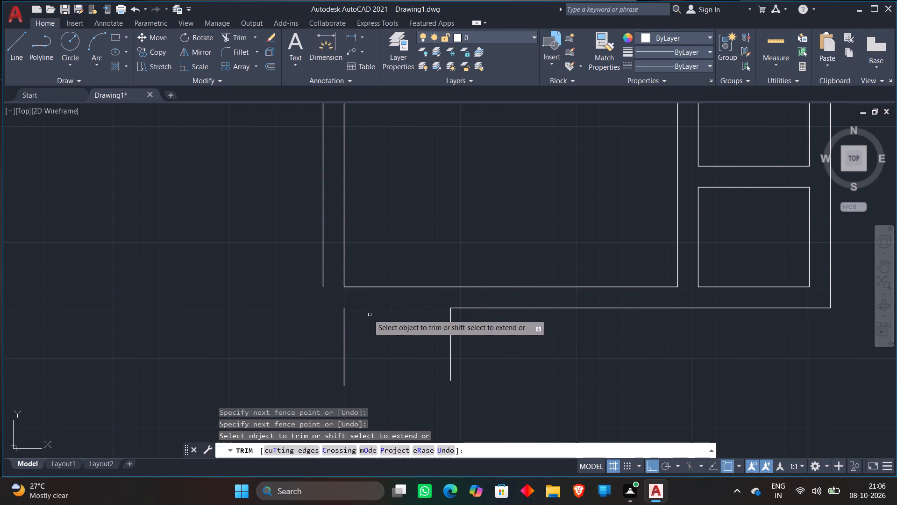
click(349, 322)
click(329, 334)
key(Escape)
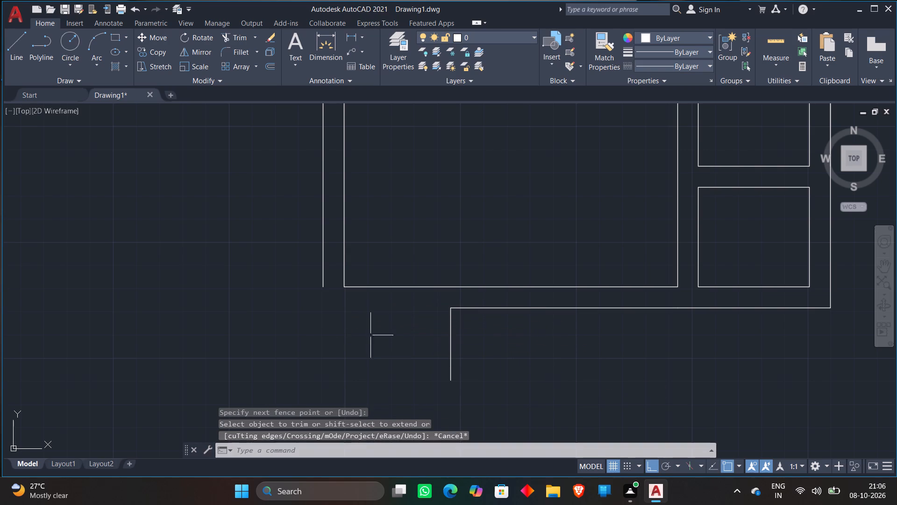
Delete the short vertical line and the outer bottom wall line segment below the large room.
click(450, 357)
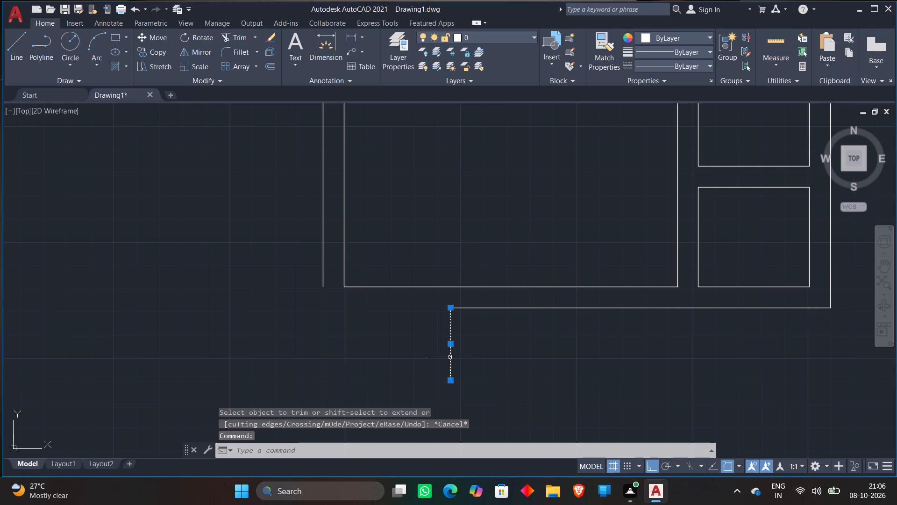
key(Delete)
click(546, 307)
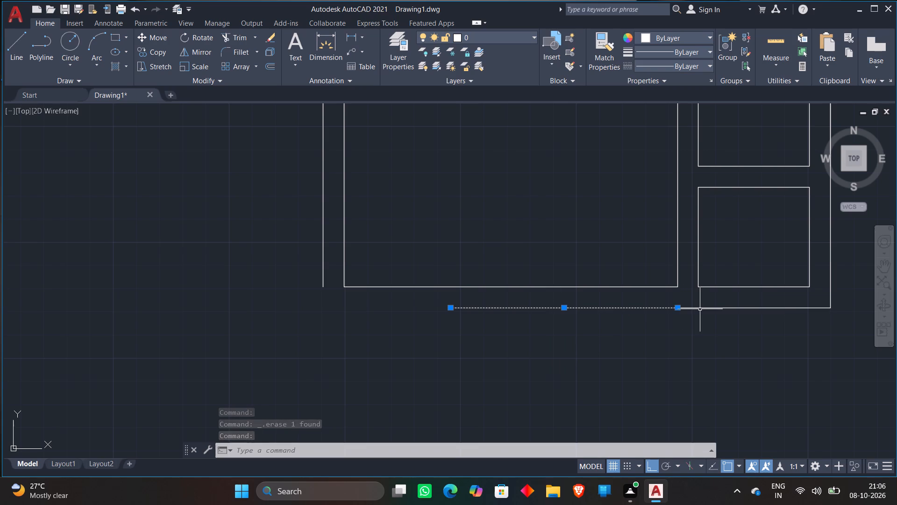
key(Delete)
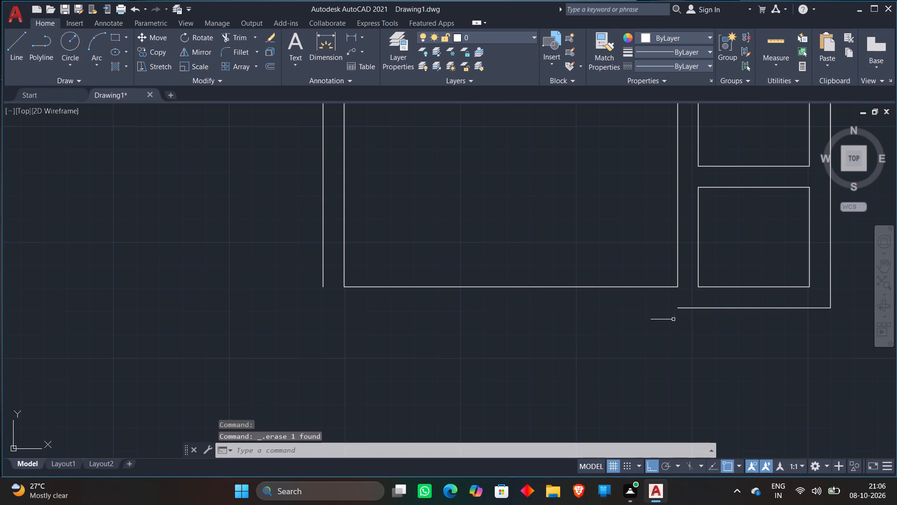
Extend the small lower room's east wall line down to the outer bottom wall line.
text(EX)
key(space)
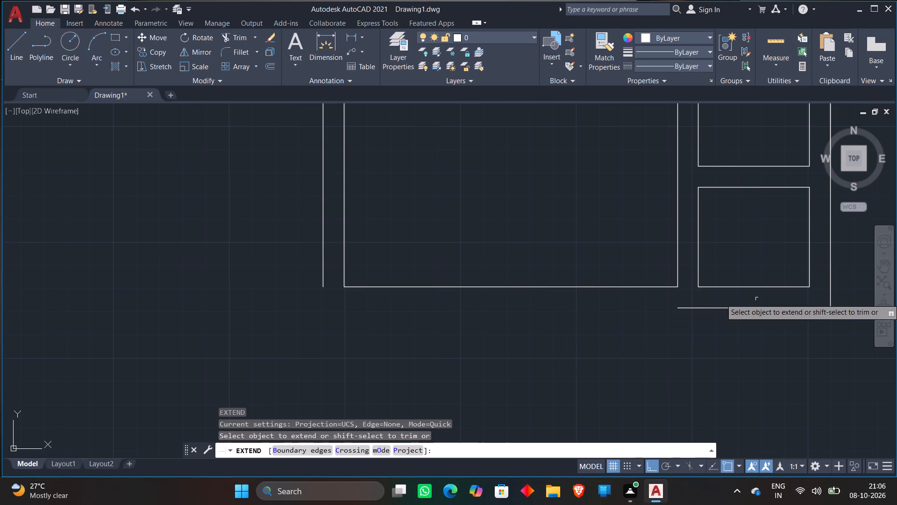
click(810, 282)
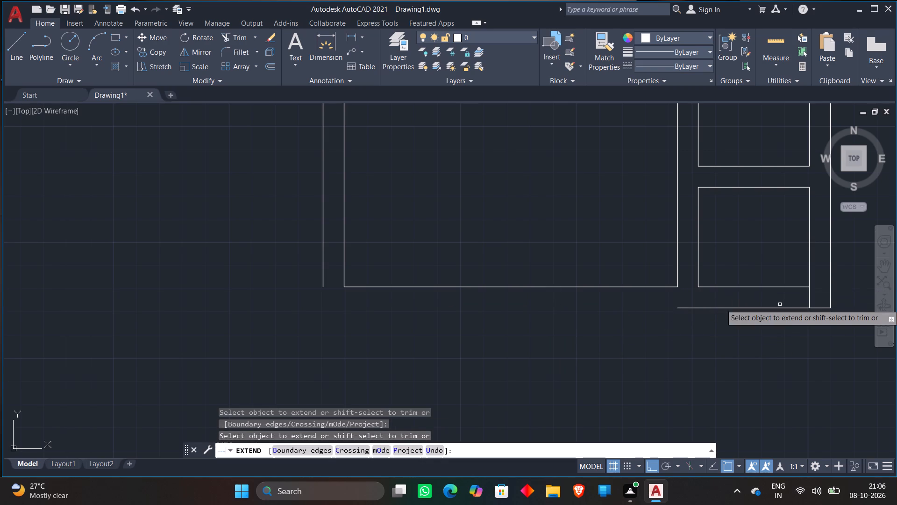
key(Escape)
Trim away the outer bottom wall line west of the extended east wall line of the small room.
text(TR)
key(space)
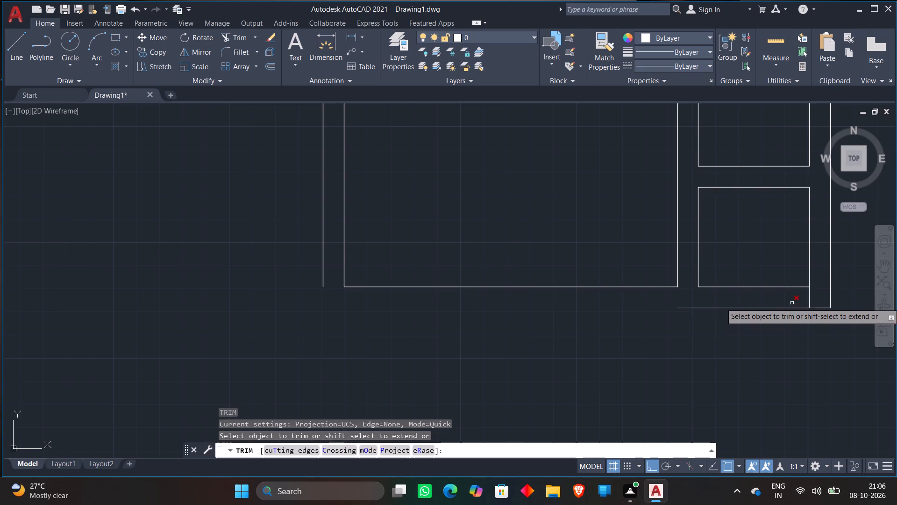
click(792, 305)
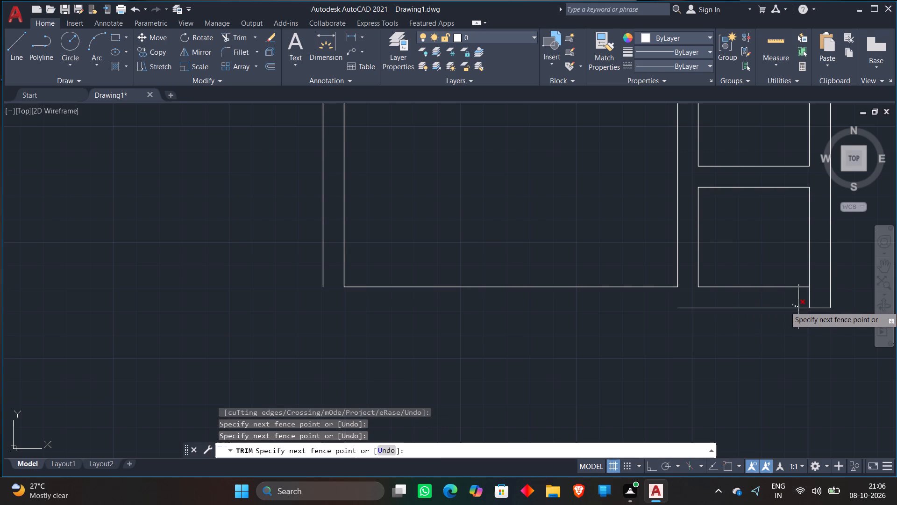
key(Escape)
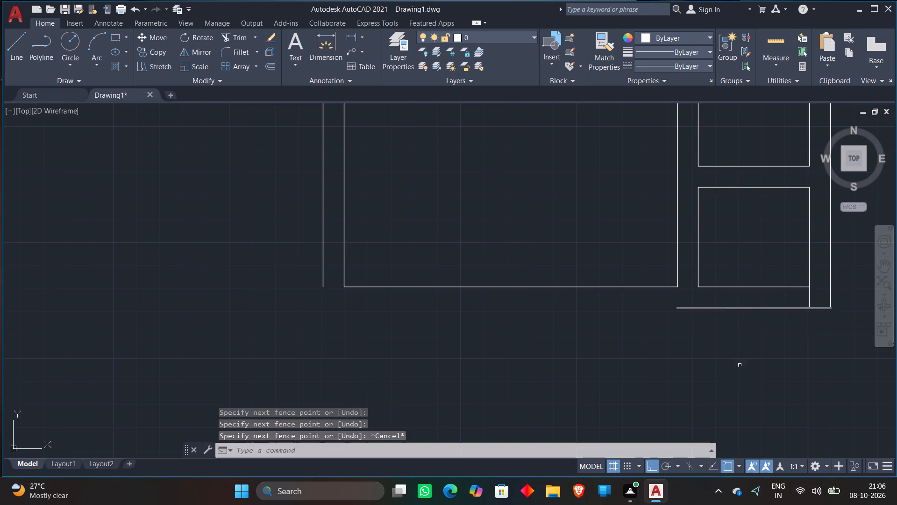
text(TR)
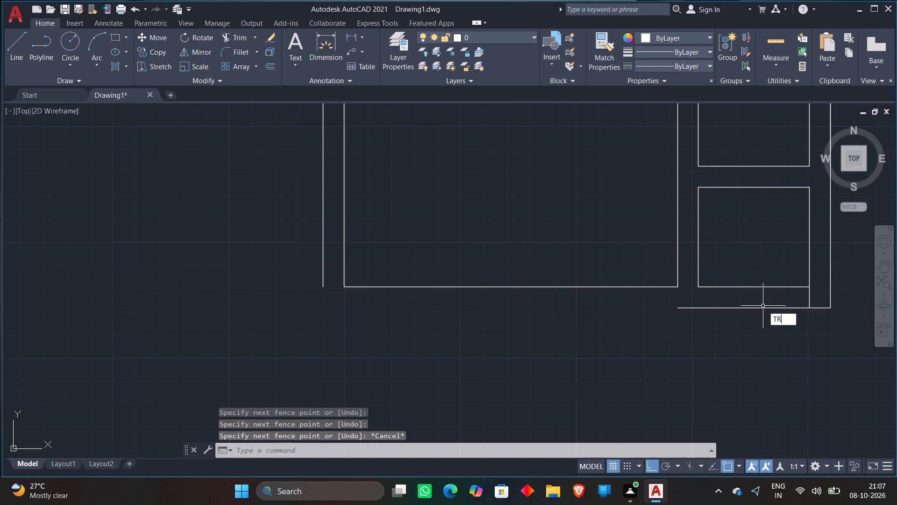
key(space)
click(763, 300)
click(755, 335)
key(Escape)
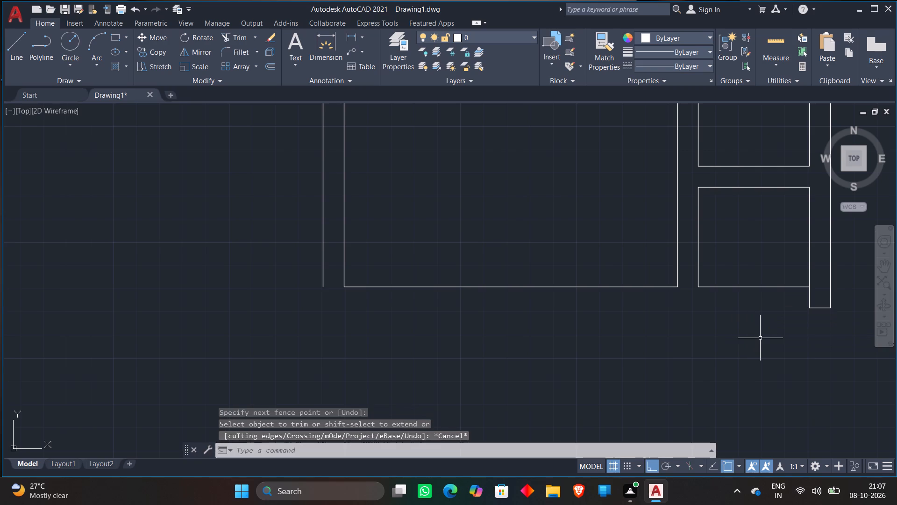
Draw a closed 12' × 11' room with lines, going west and down from the lower end of the extended wall line.
key(l)
key(Return)
click(805, 310)
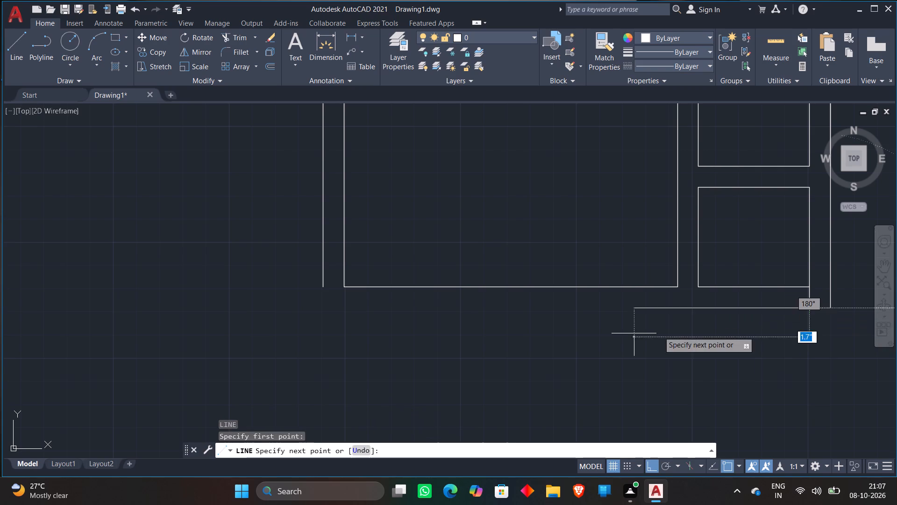
text(12')
key(Return)
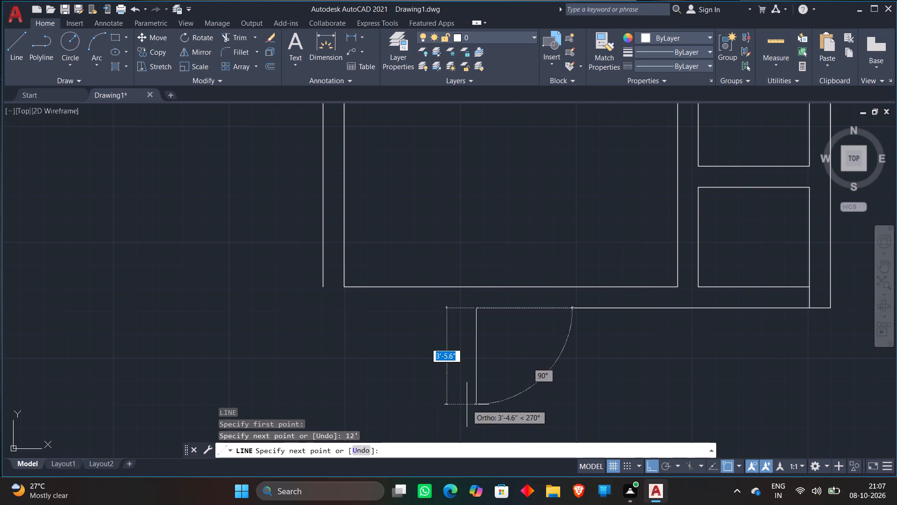
middle_drag(471, 387, 464, 305)
text(11')
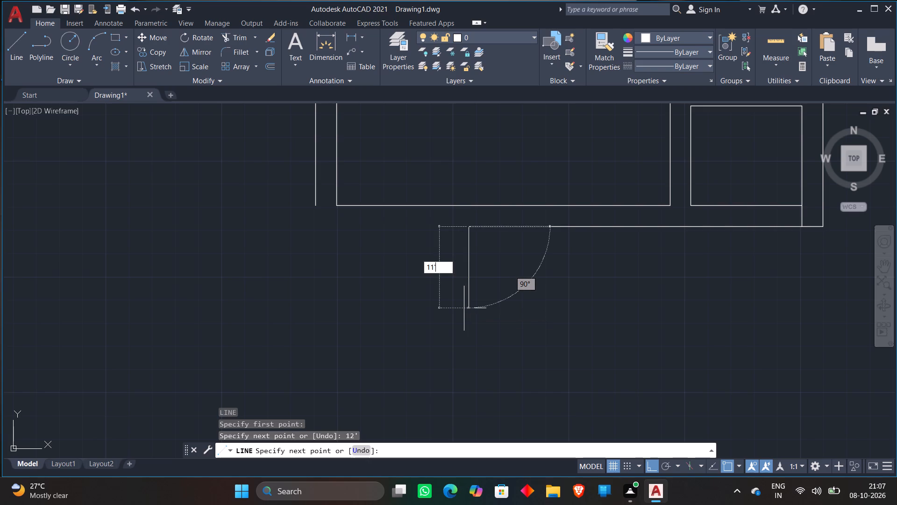
key(Return)
scroll(751, 270, down, 2)
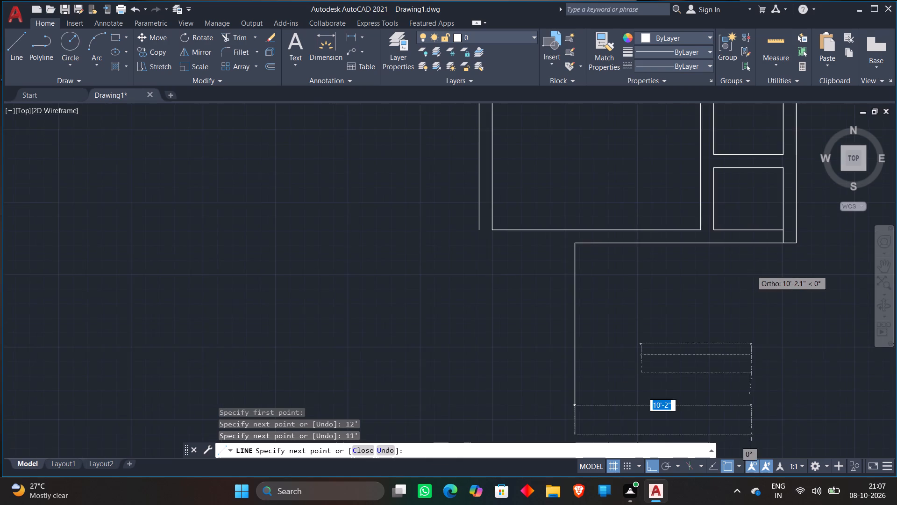
text(12')
key(Return)
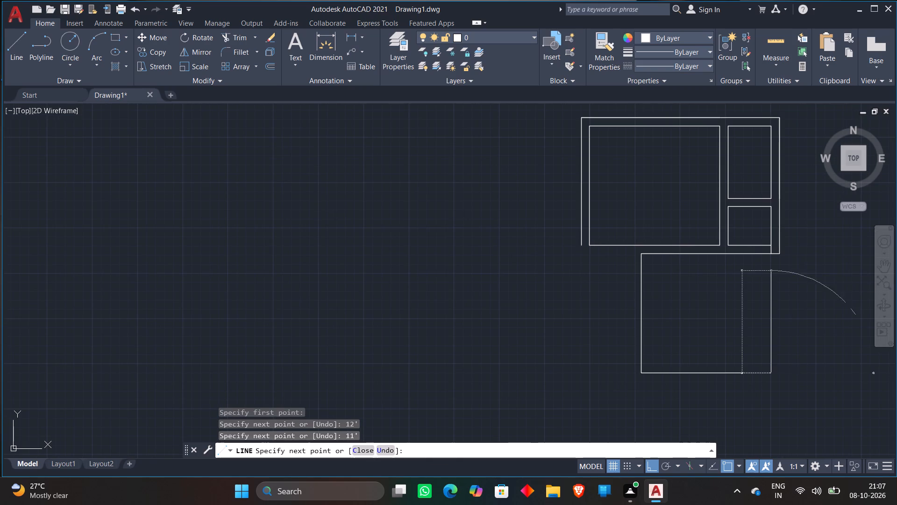
text(11')
key(Return)
key(Escape)
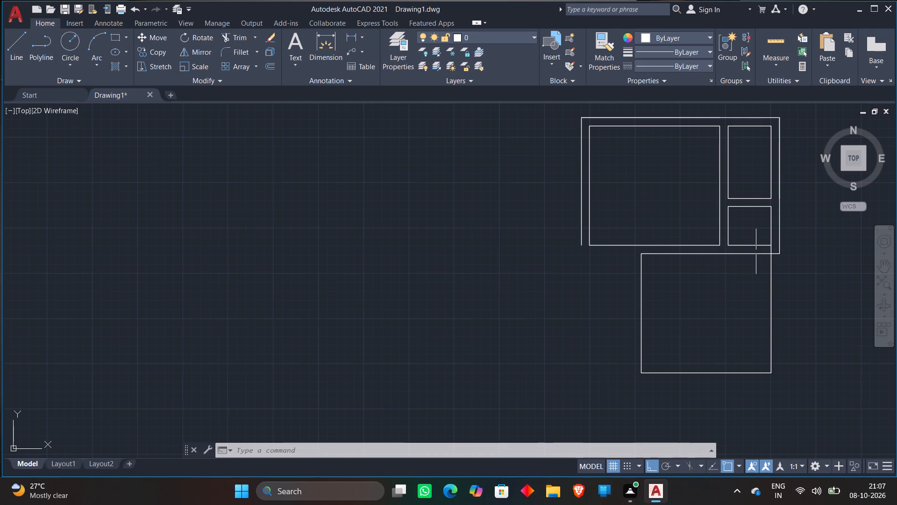
Trim the vertical connector and the short horizontal stub at the new room's northeast corner.
text(TR)
key(space)
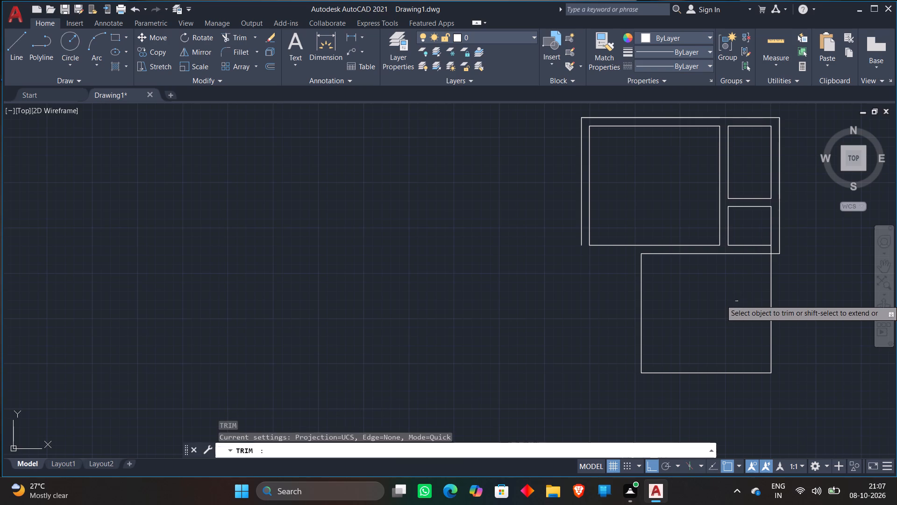
scroll(779, 252, up, 3)
click(735, 244)
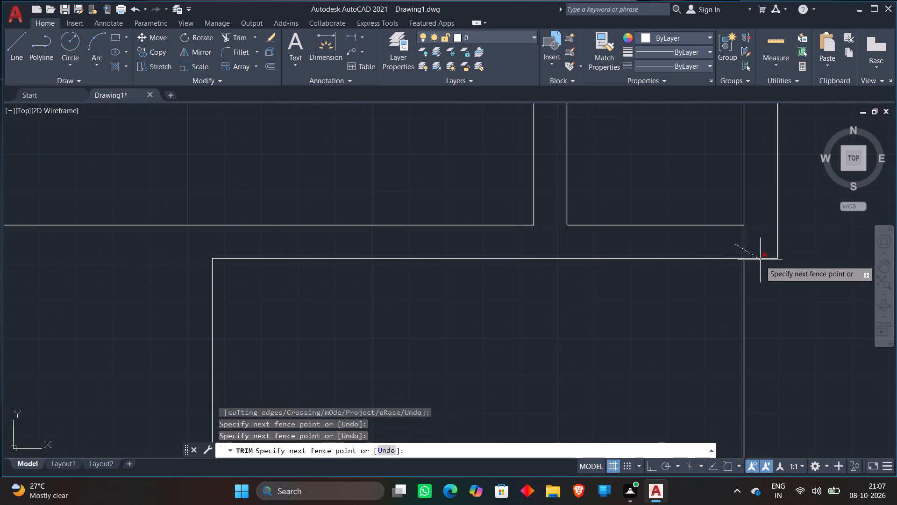
click(761, 263)
key(Escape)
scroll(762, 261, down, 4)
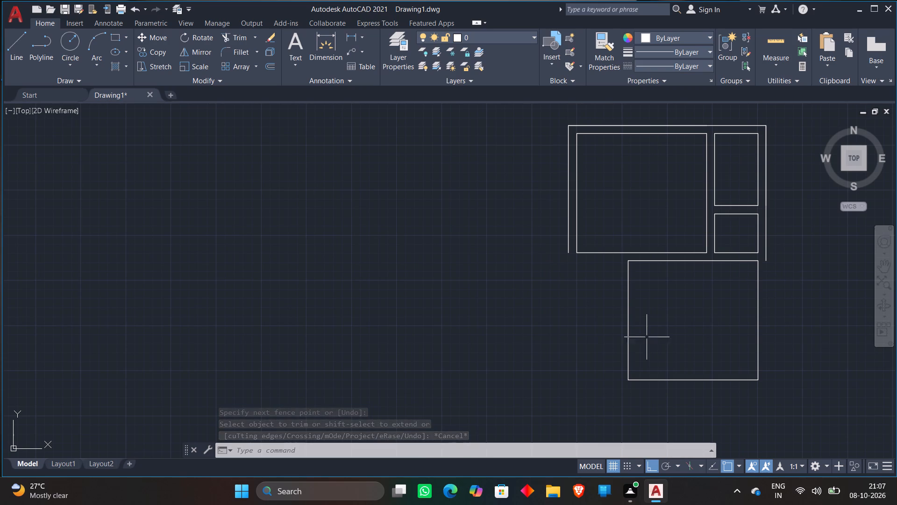
Offset the new room's west and bottom wall lines 9" outward.
key(o)
key(Return)
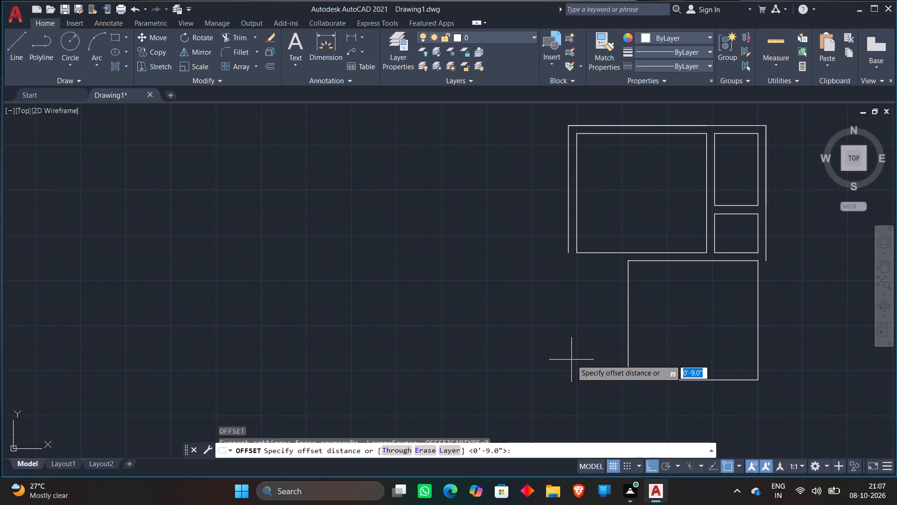
text(9")
key(Return)
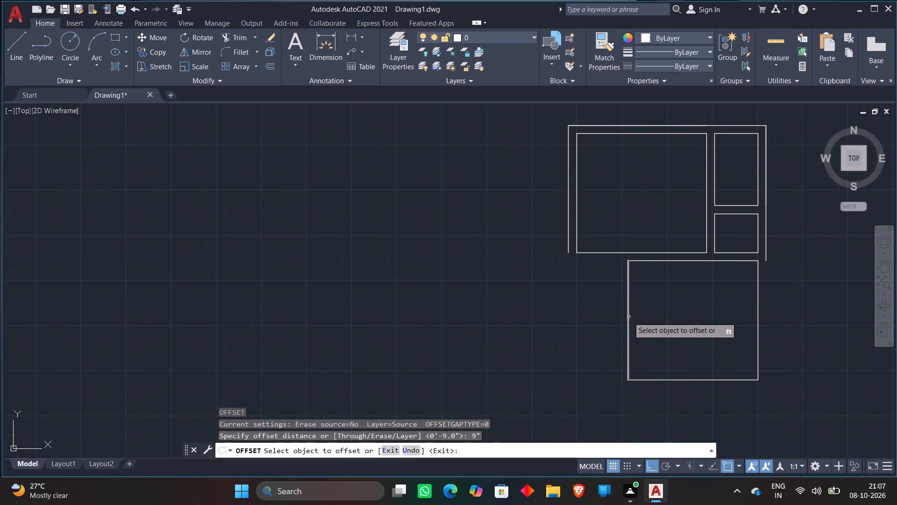
click(627, 317)
click(608, 323)
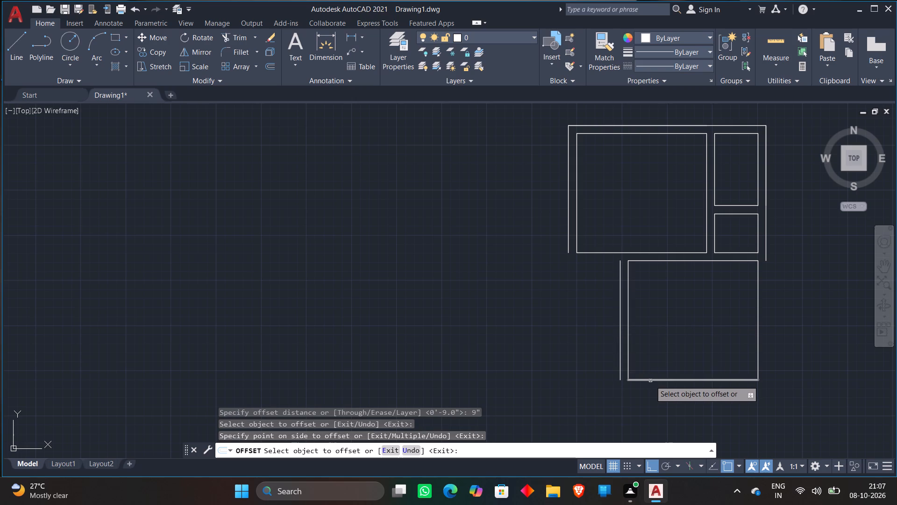
click(650, 381)
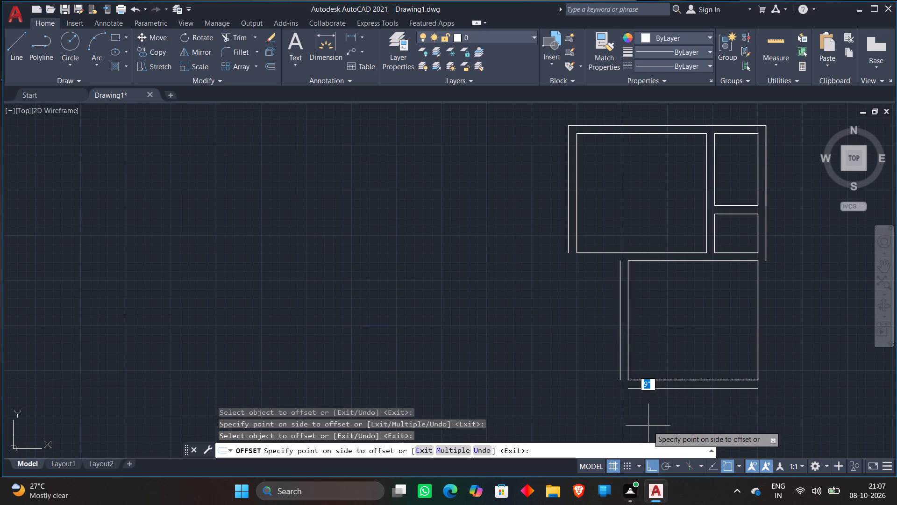
click(648, 426)
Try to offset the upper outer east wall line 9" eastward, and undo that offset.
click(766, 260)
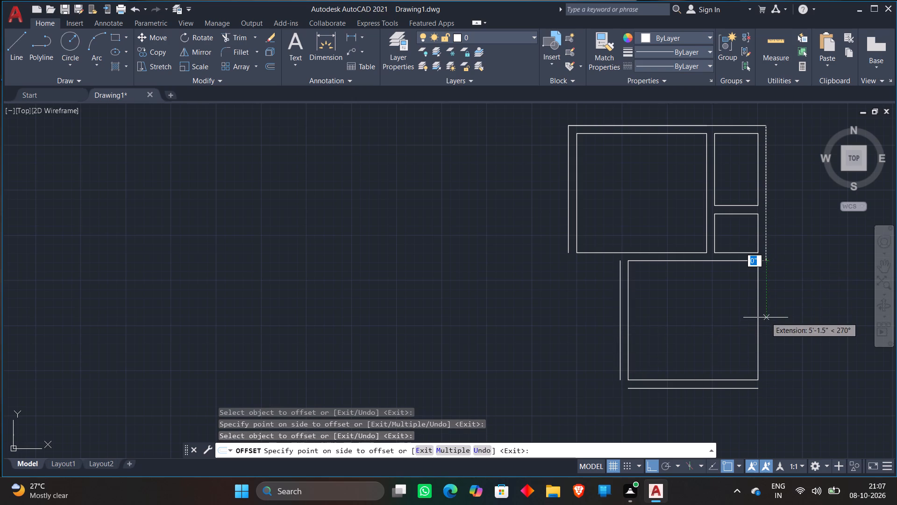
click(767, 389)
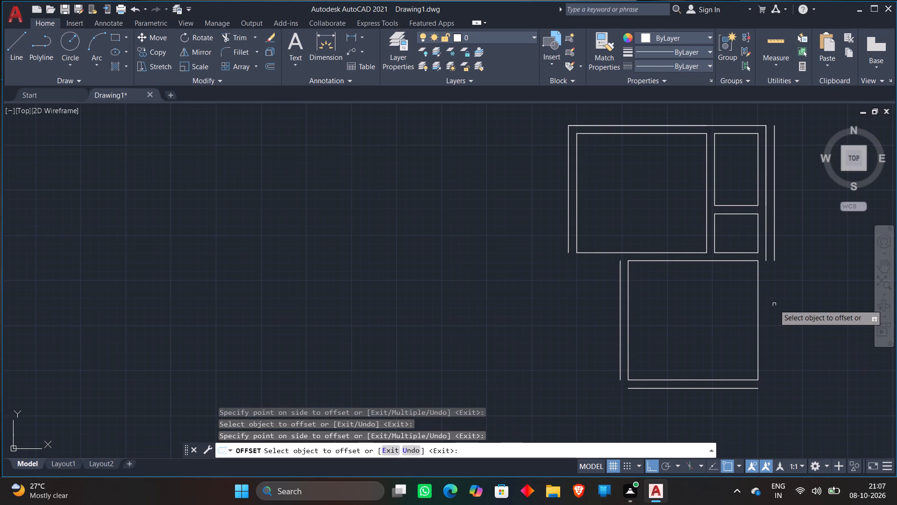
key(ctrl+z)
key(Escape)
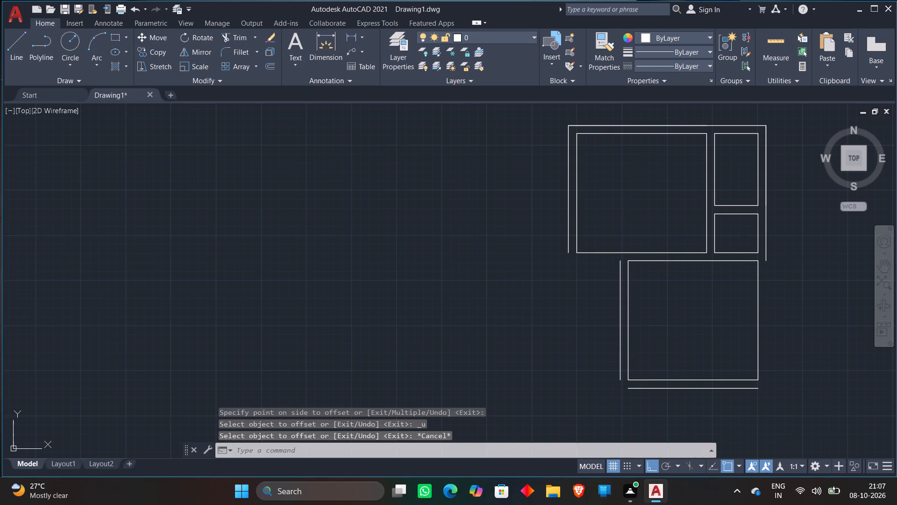
Draw a vertical line from the lower end of the outer east wall line down past the new room's outer bottom line.
key(l)
key(Return)
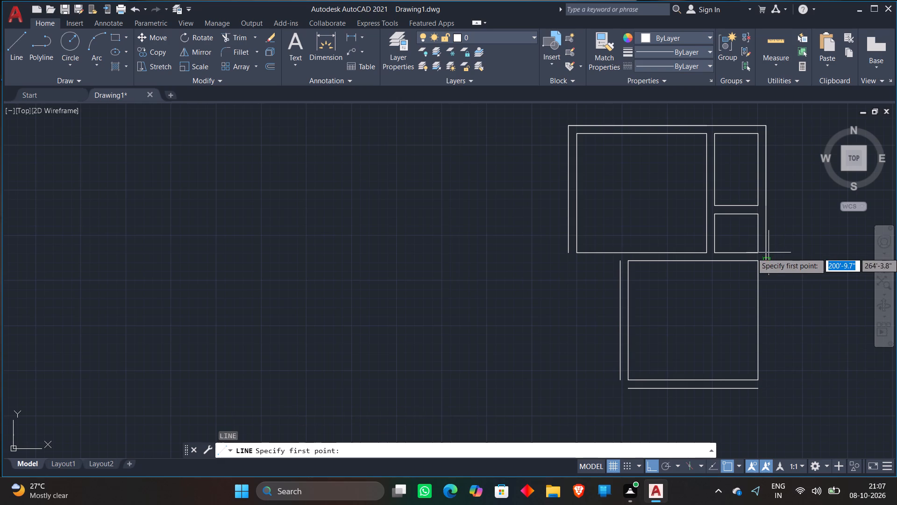
click(769, 261)
click(787, 428)
key(Escape)
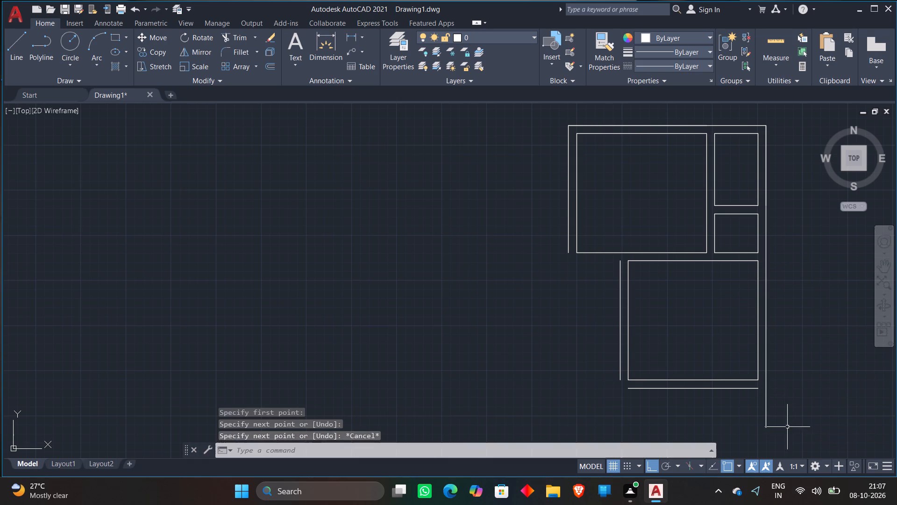
Extend the lower room's inner west wall line down to the outer bottom wall line.
scroll(792, 376, down, 1)
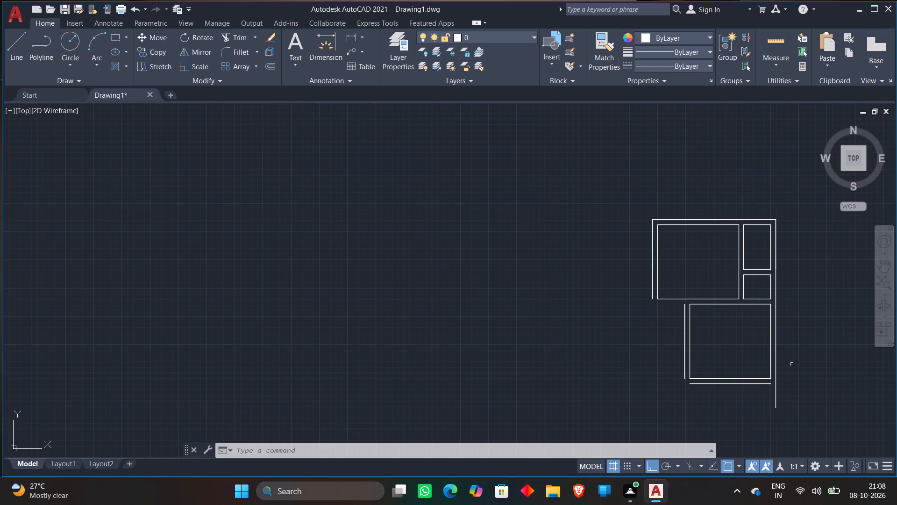
scroll(840, 394, down, 1)
middle_drag(741, 334, 633, 239)
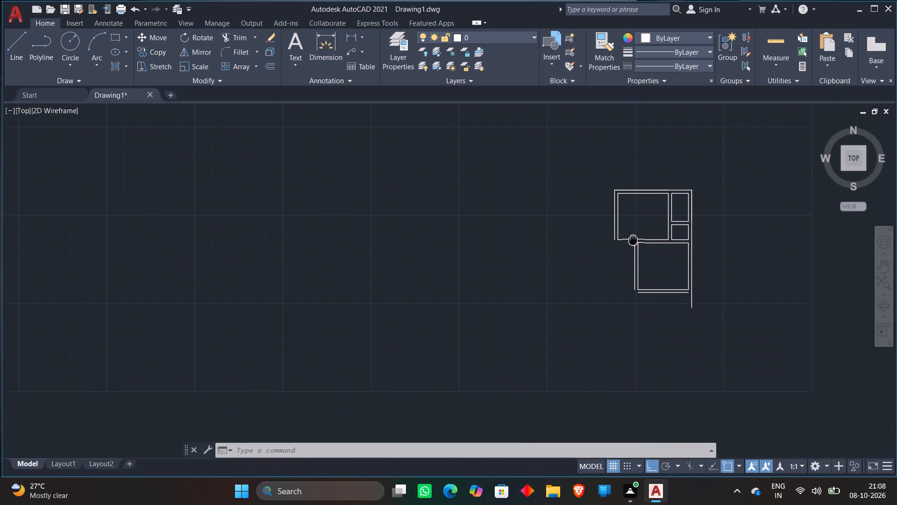
middle_drag(633, 239, 633, 234)
scroll(653, 289, up, 3)
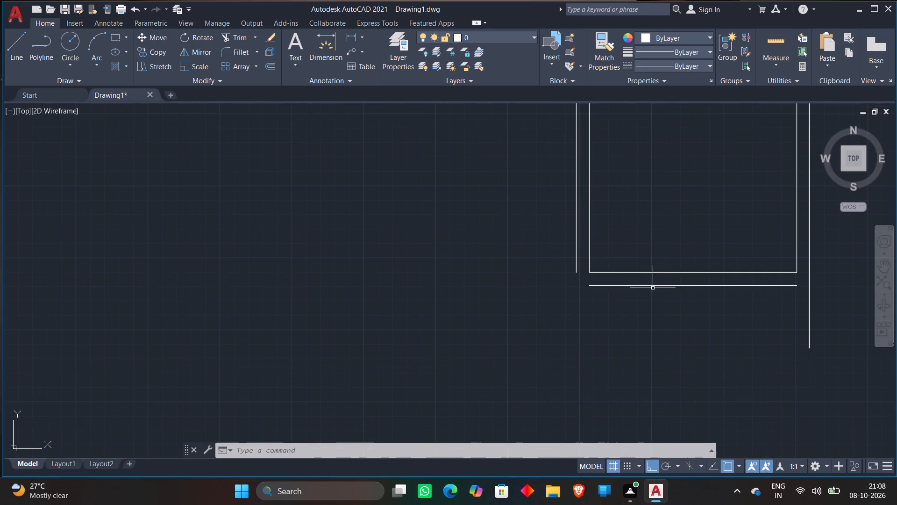
scroll(568, 303, right, 2)
scroll(568, 302, left, 2)
scroll(568, 302, right, 7)
scroll(582, 283, up, 3)
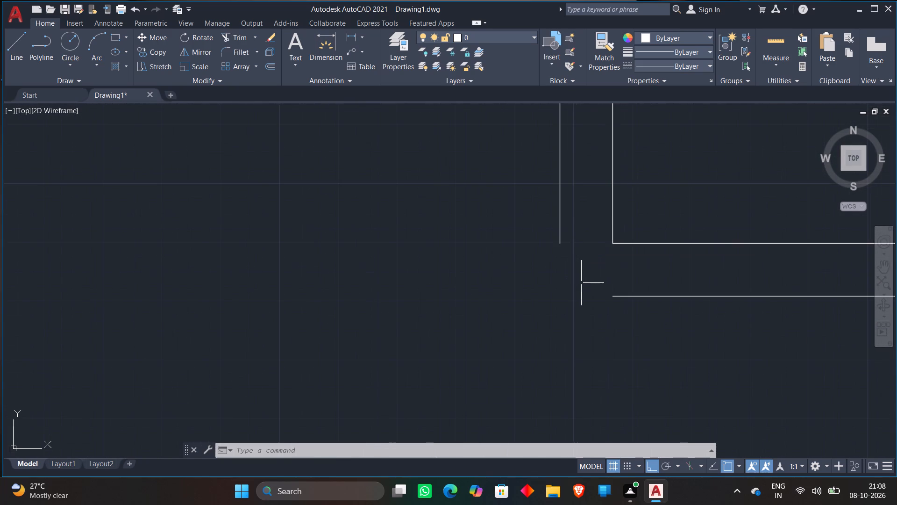
text(EX)
key(space)
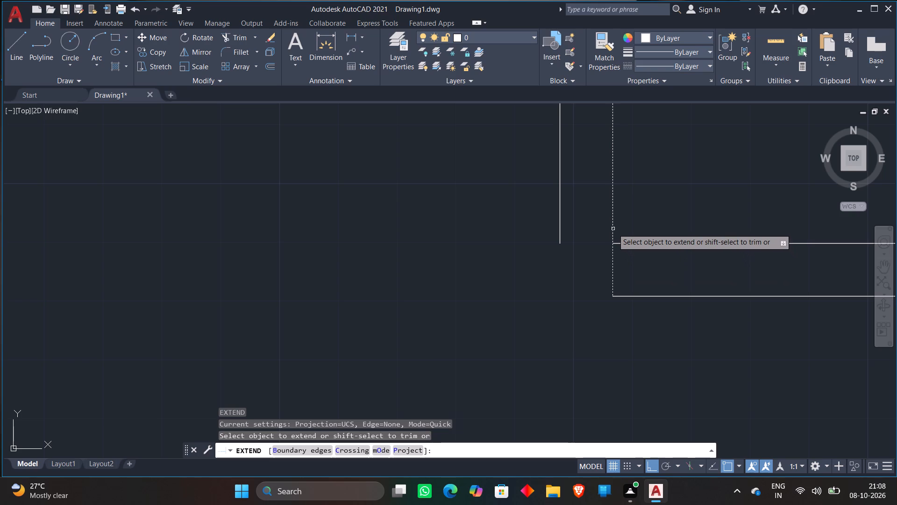
click(613, 229)
key(Escape)
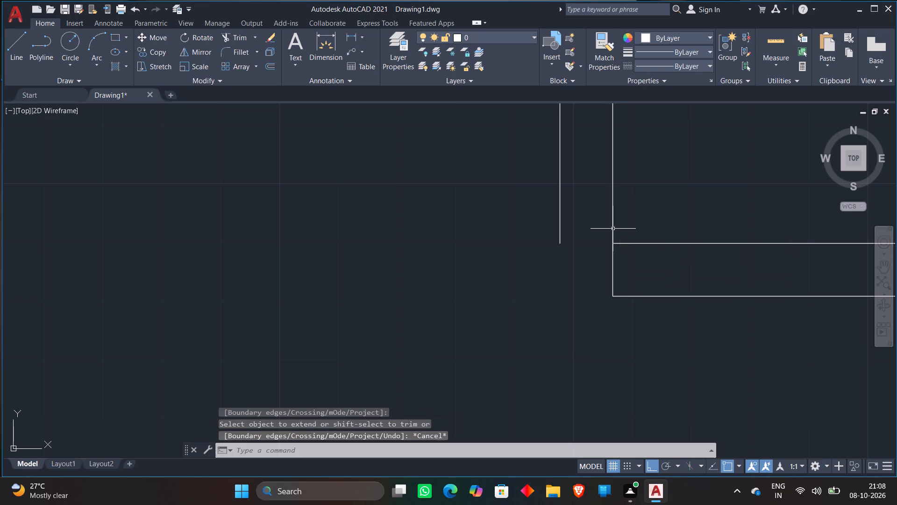
Draw a vertical line down from the outer west wall line's lower end and extend the outer bottom line west to meet it.
text(L)
key(space)
click(562, 245)
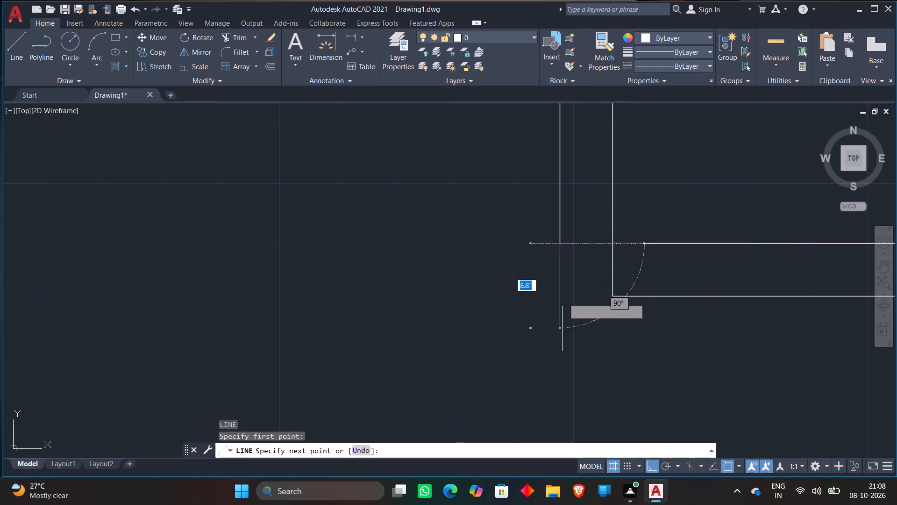
click(562, 331)
key(Escape)
text(EX)
key(space)
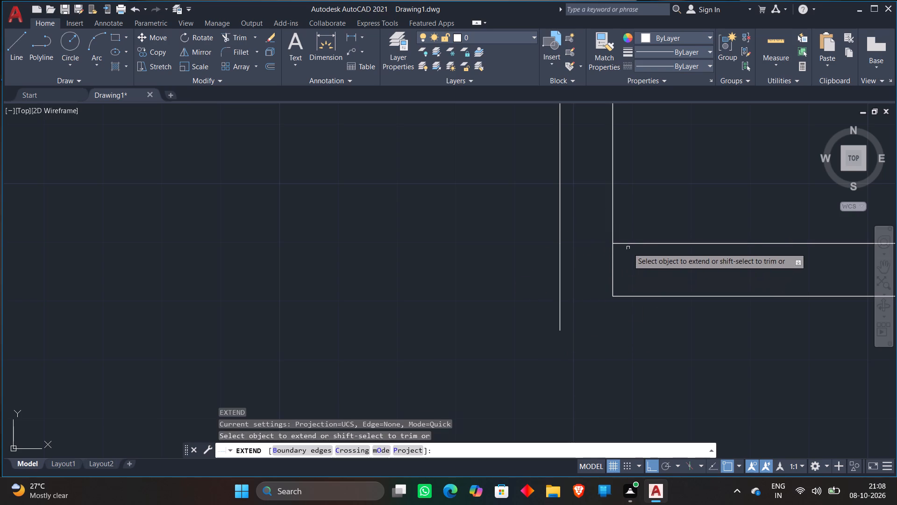
click(619, 297)
key(Escape)
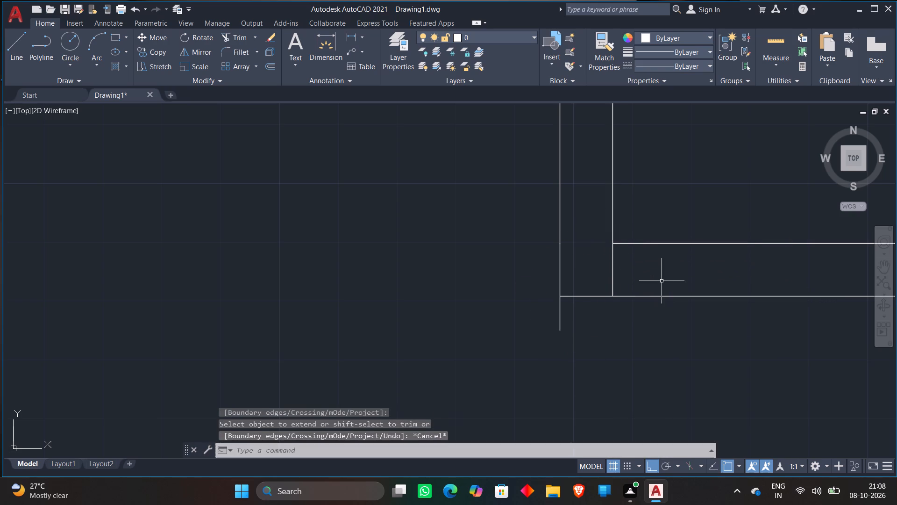
Trim the vertical overhang below the lower room's outer southwest corner.
text(TR)
key(space)
click(573, 313)
click(527, 319)
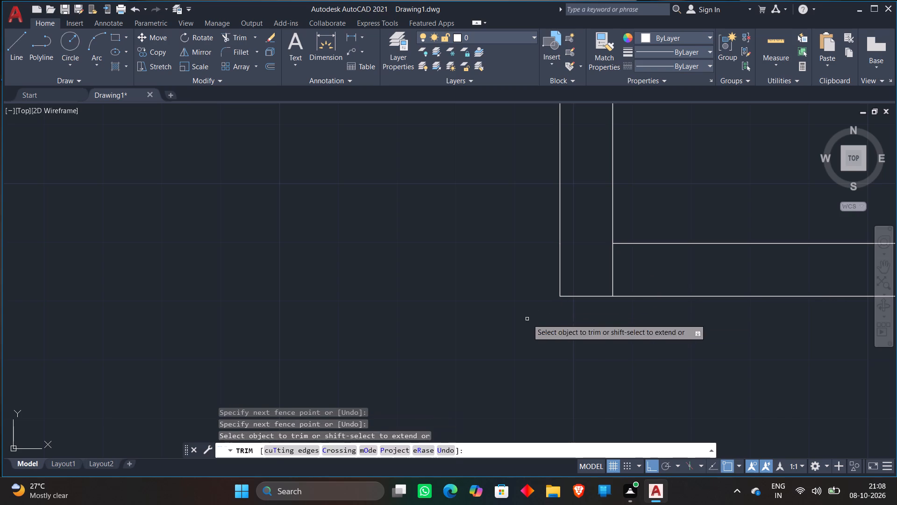
key(Escape)
Draw a line 6" west from the top of the lower room's outer west wall line, continuing up past the upper room's bottom wall line.
scroll(664, 199, down, 4)
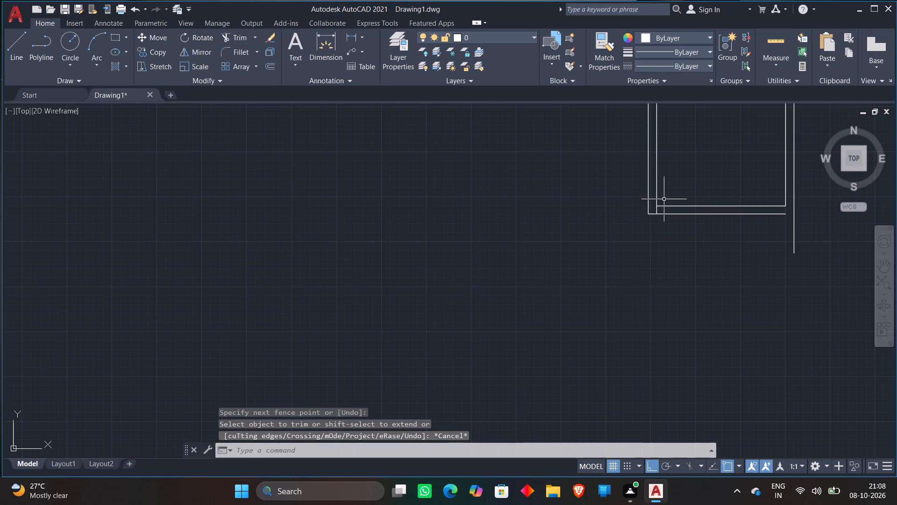
scroll(664, 199, down, 1)
middle_drag(668, 194, 642, 272)
scroll(651, 225, up, 2)
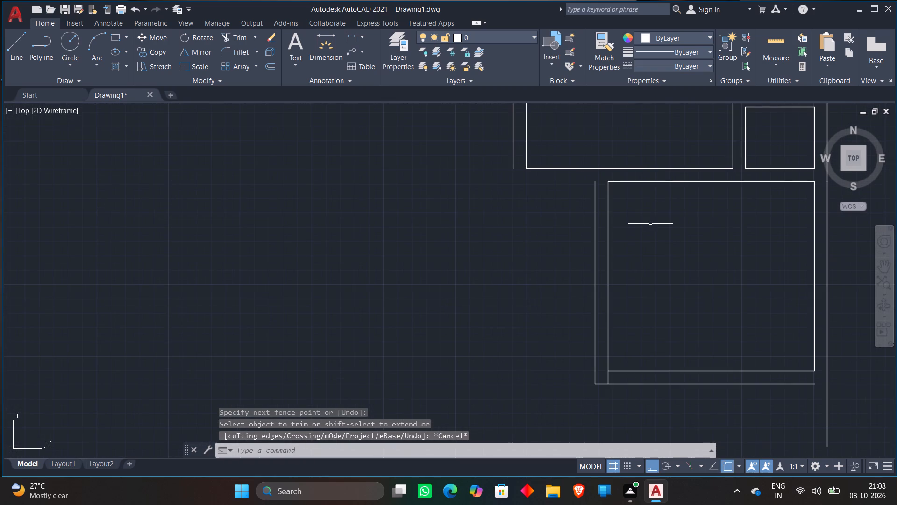
text(L)
key(space)
scroll(590, 189, up, 3)
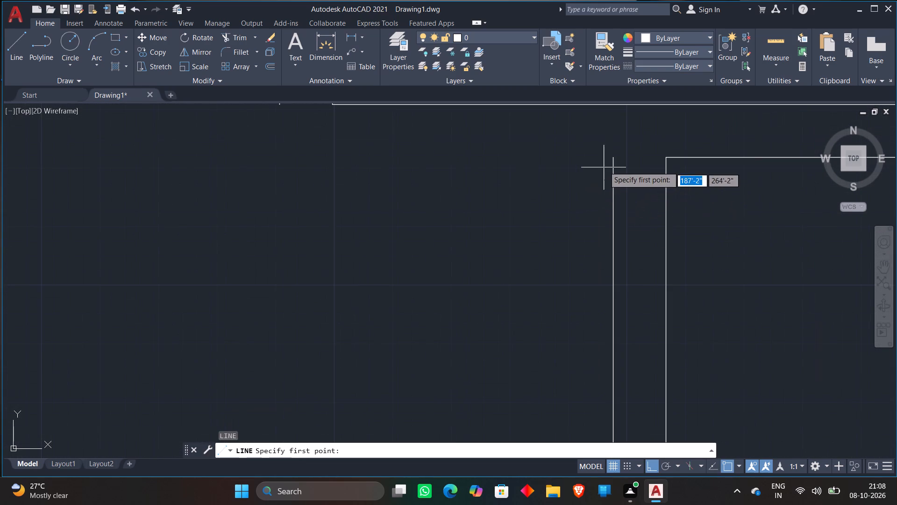
click(612, 158)
key(2)
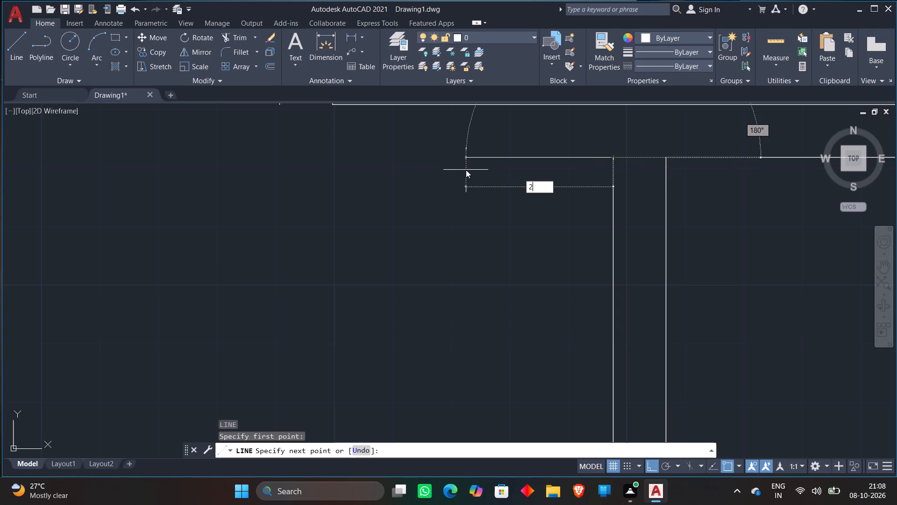
key(BackSpace)
text(6")
key(Return)
scroll(484, 139, down, 1)
middle_drag(484, 139, 463, 310)
click(480, 205)
key(Escape)
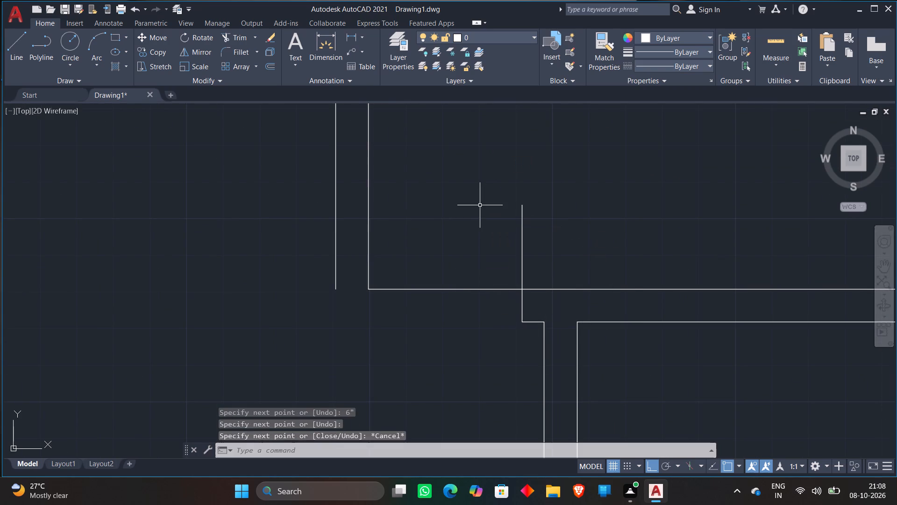
Trim the connector above the upper room's bottom wall line and remove the part of that wall line west of the connector.
text(TR)
key(space)
click(543, 227)
click(473, 249)
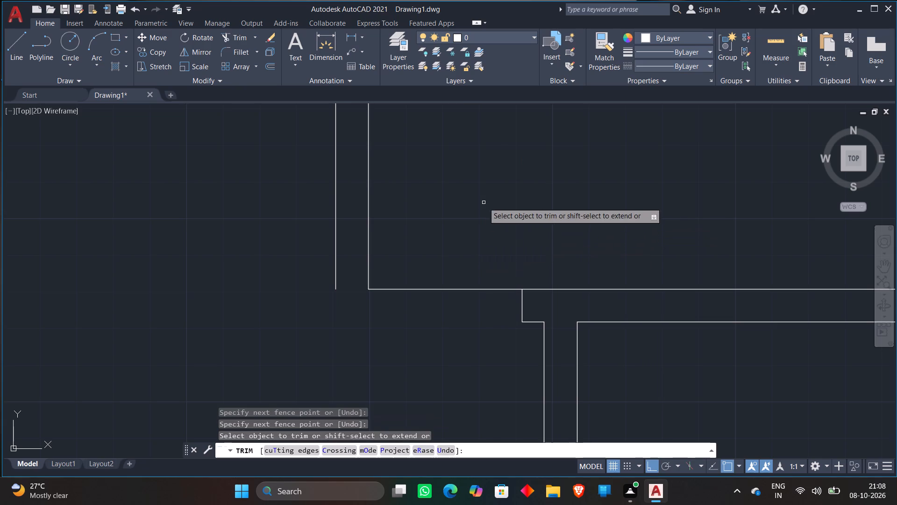
scroll(437, 243, down, 2)
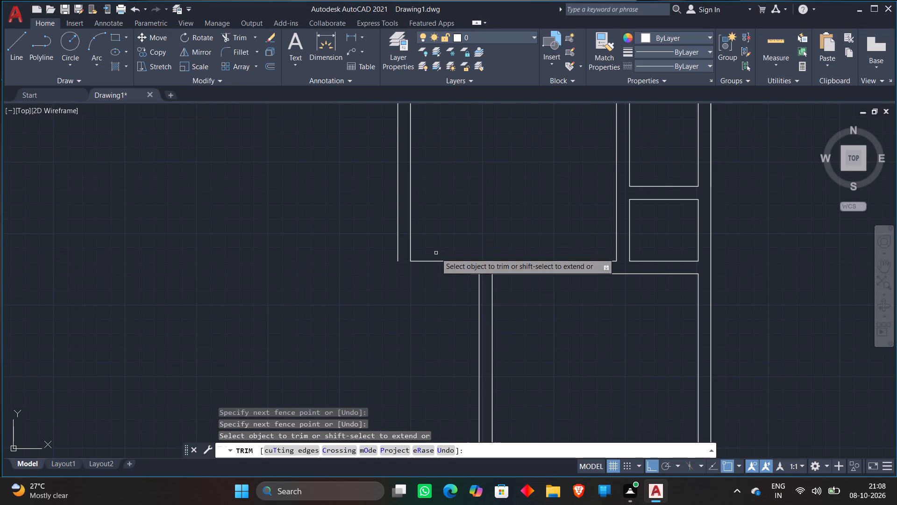
scroll(436, 253, up, 2)
click(436, 253)
click(424, 298)
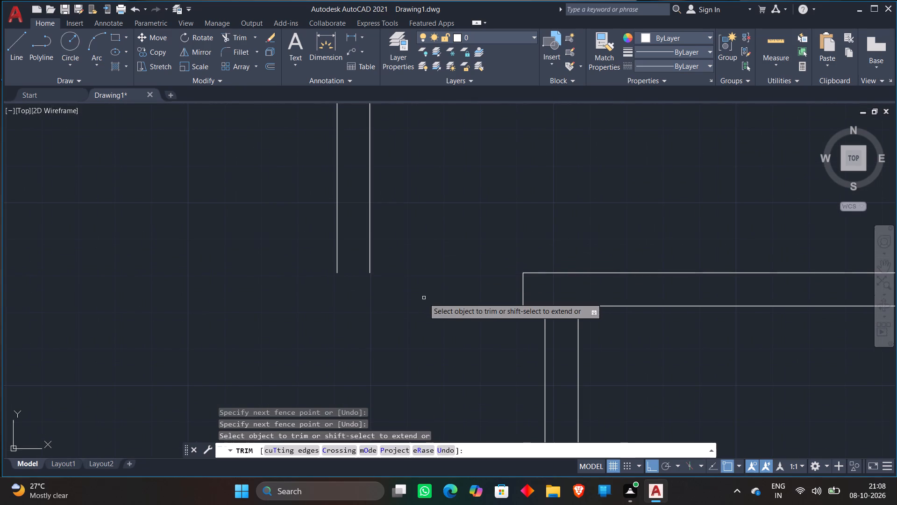
key(Escape)
Draw a horizontal line from the midpoint of the short connector west past the upper room's two west wall lines.
scroll(420, 249, down, 1)
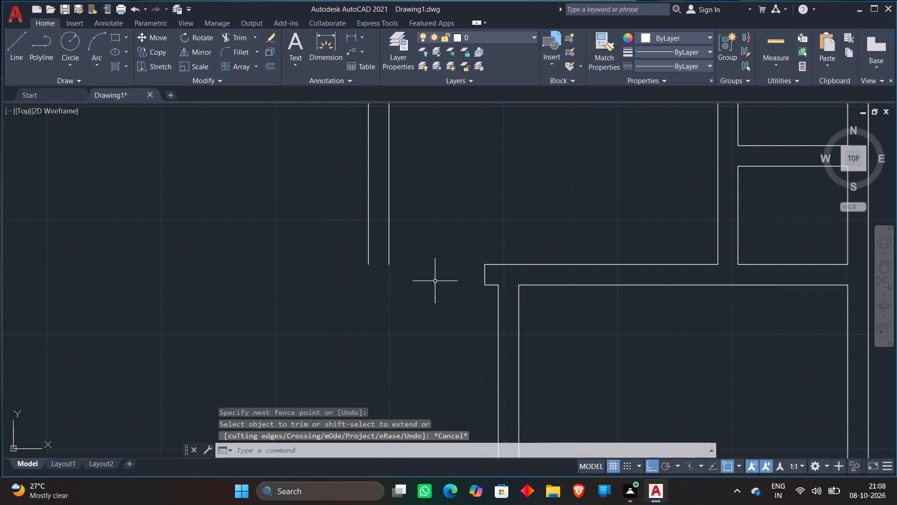
scroll(435, 281, up, 1)
key(l)
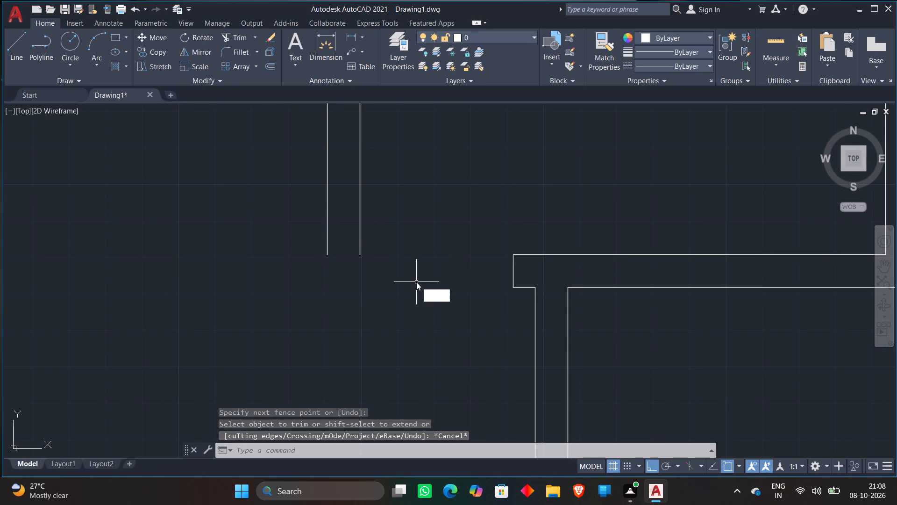
key(Return)
click(515, 275)
click(277, 279)
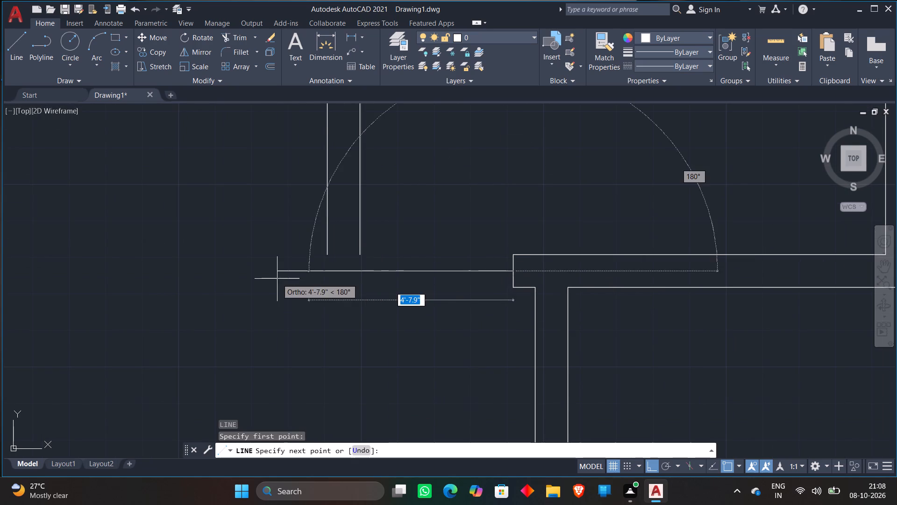
key(Escape)
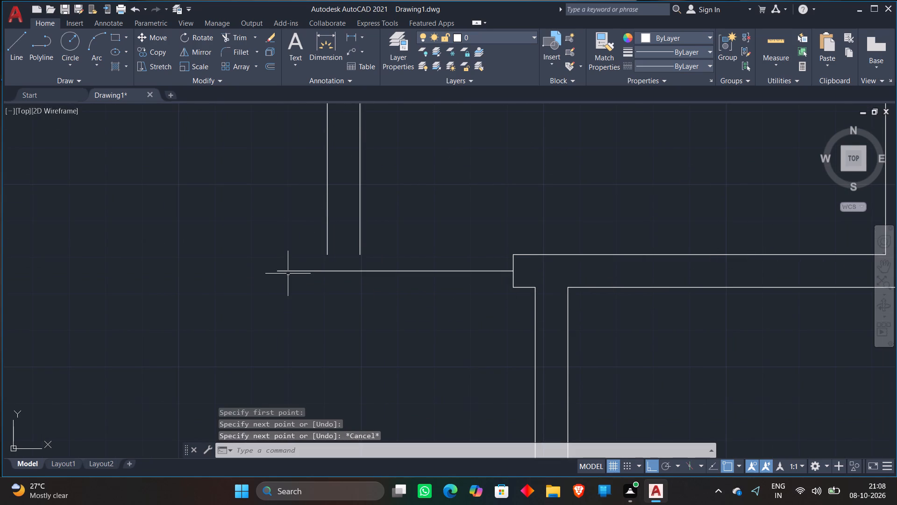
Extend the upper room's inner and outer west wall lines down to the new horizontal line.
text(EX)
key(space)
click(308, 218)
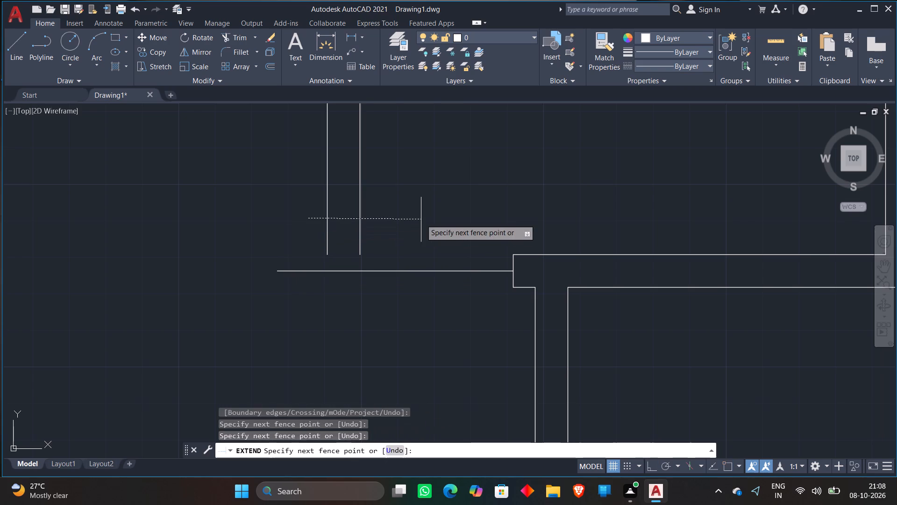
click(421, 219)
key(Escape)
Trim the horizontal line's overhang west of the upper room's outer west wall line.
text(TR)
key(space)
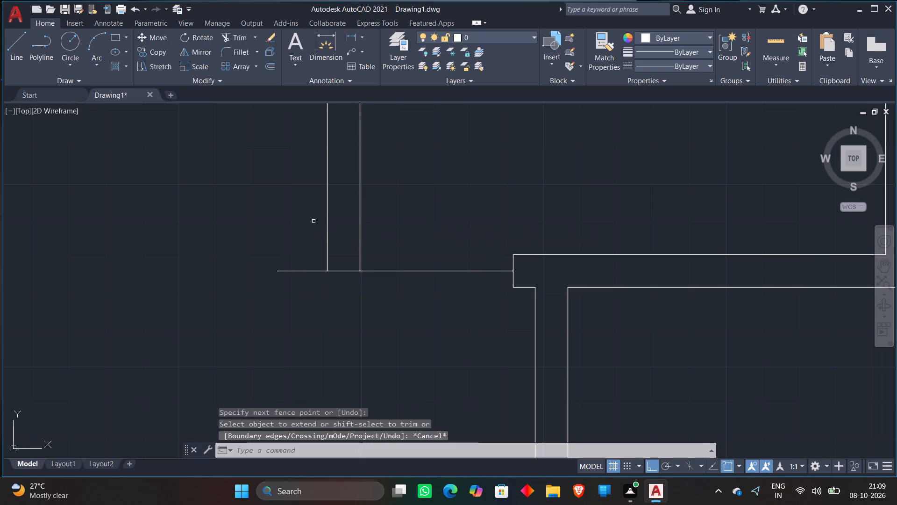
click(313, 221)
click(286, 316)
key(Escape)
Draw a 5' × 3' rectangular outline below the lower room, starting at the east end of its outer bottom wall line.
scroll(342, 280, down, 3)
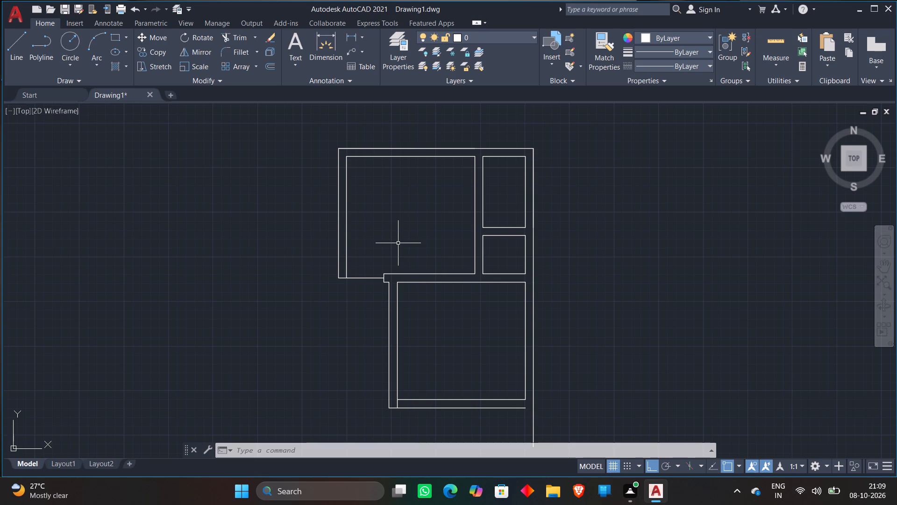
scroll(393, 178, down, 1)
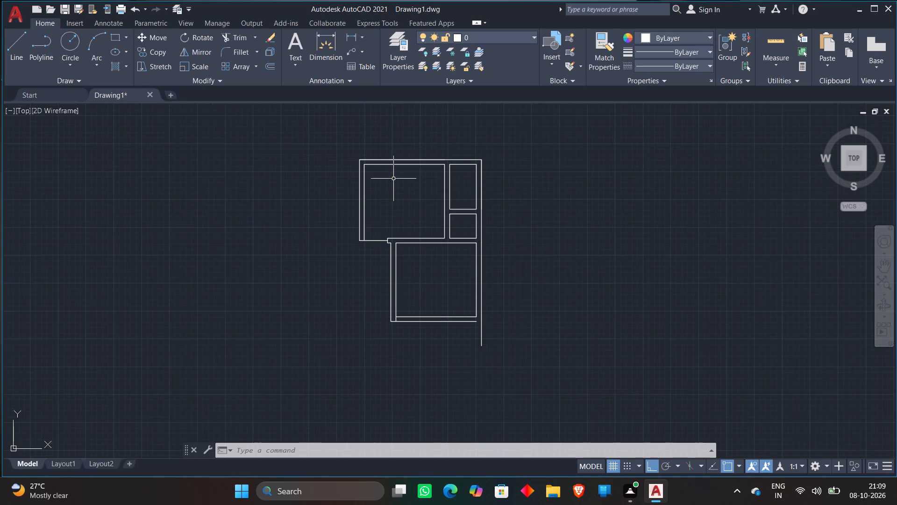
scroll(401, 322, up, 1)
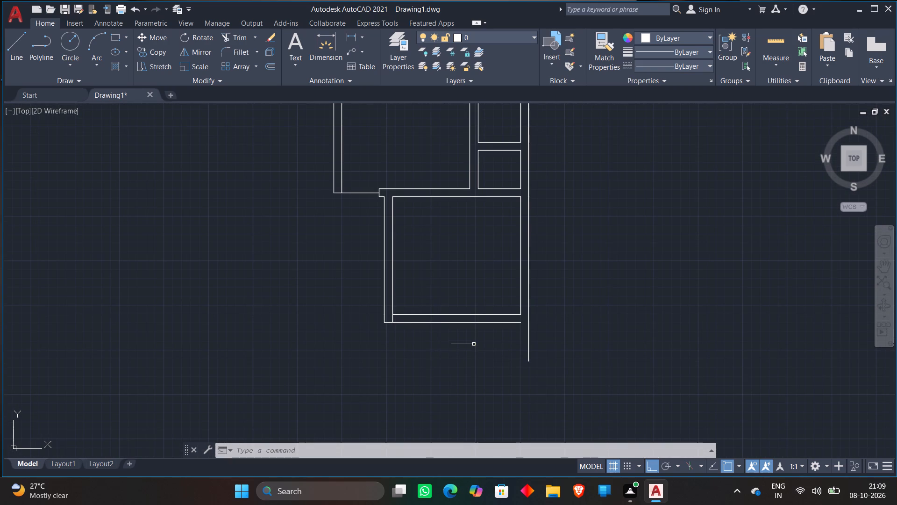
scroll(474, 344, up, 1)
key(l)
key(Return)
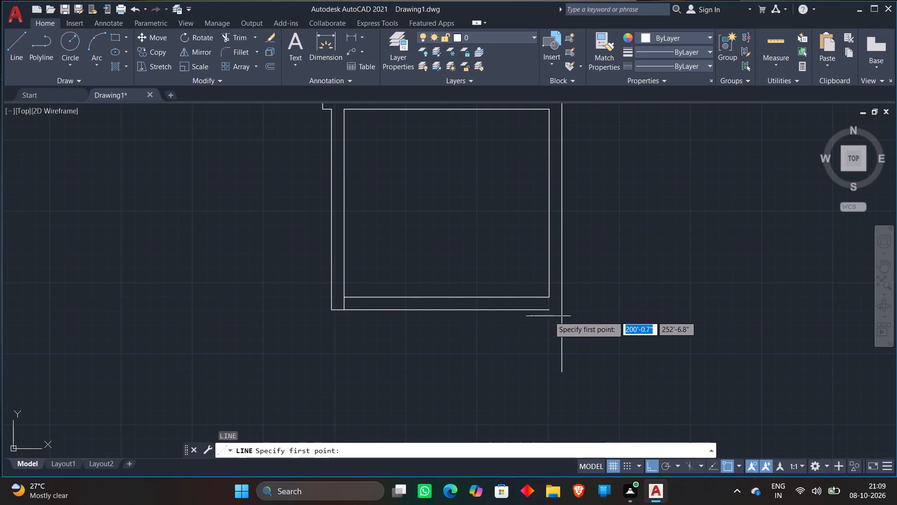
click(549, 315)
text(3')
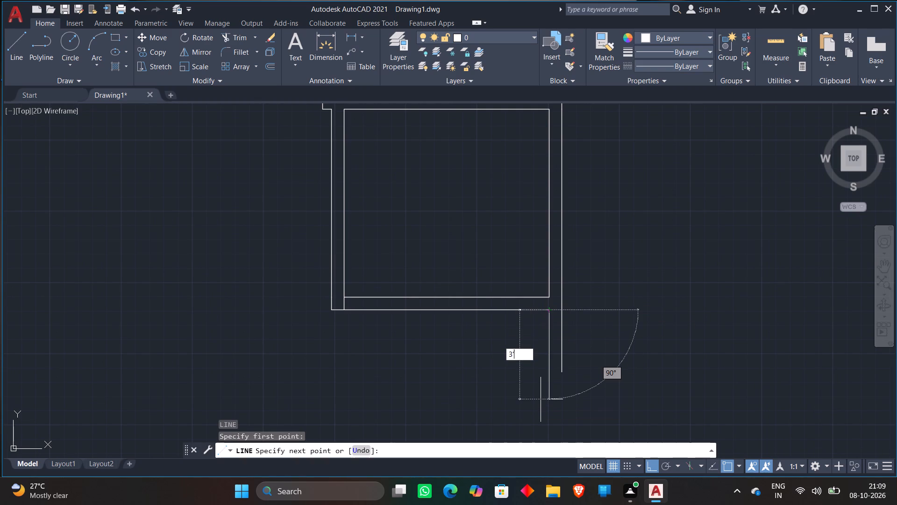
key(Return)
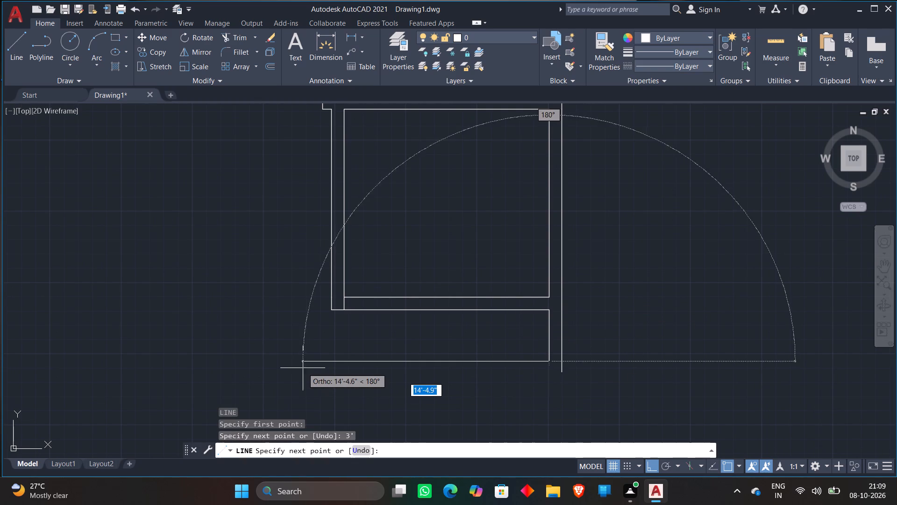
text(5')
key(Return)
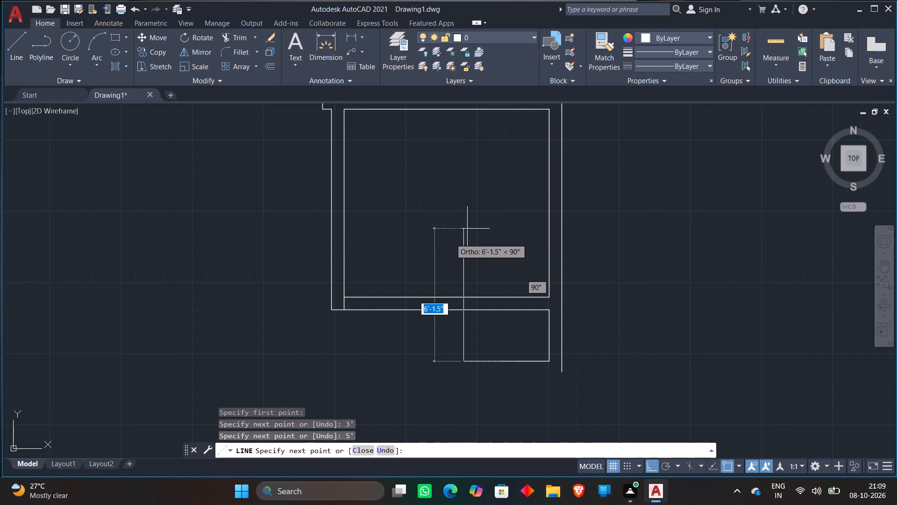
text(3')
key(Return)
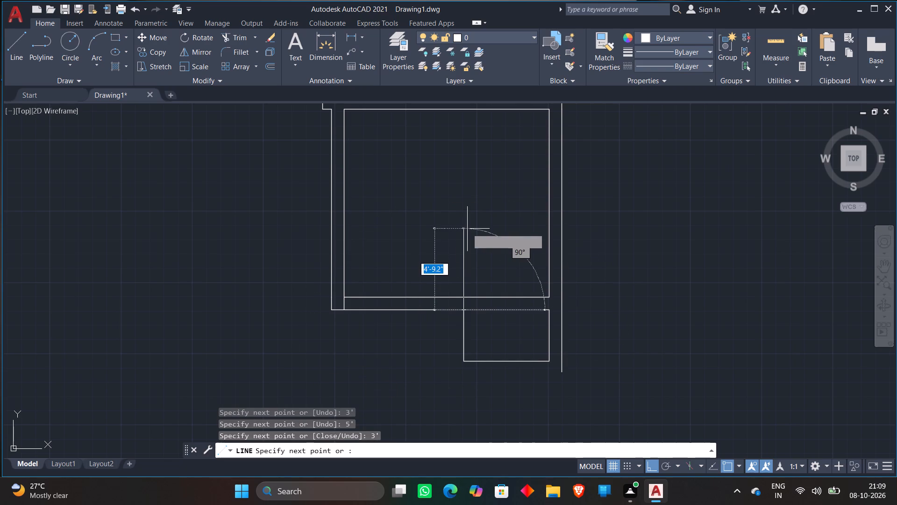
key(Escape)
middle_drag(475, 260, 479, 220)
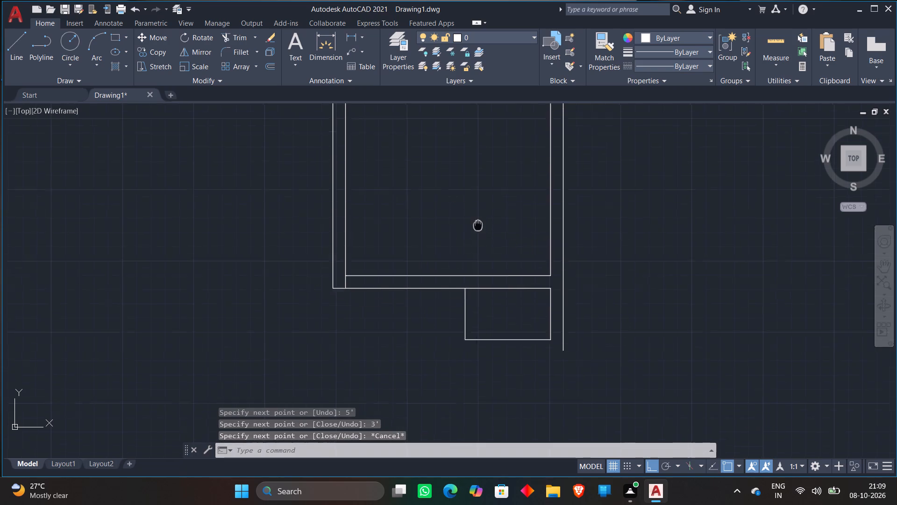
Offset the bottom and west lines of the 5' × 3' outline 9" outward.
middle_drag(479, 220, 481, 204)
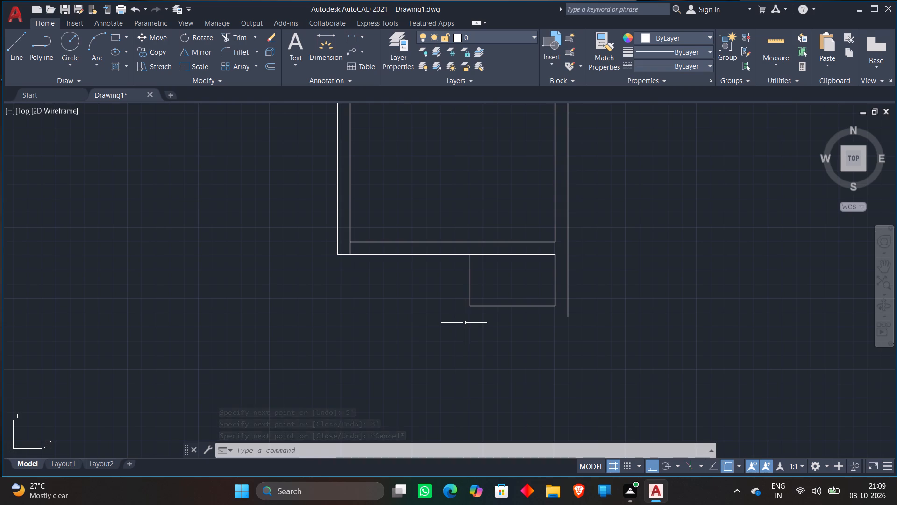
key(o)
key(Return)
key(9)
key(apostrophe)
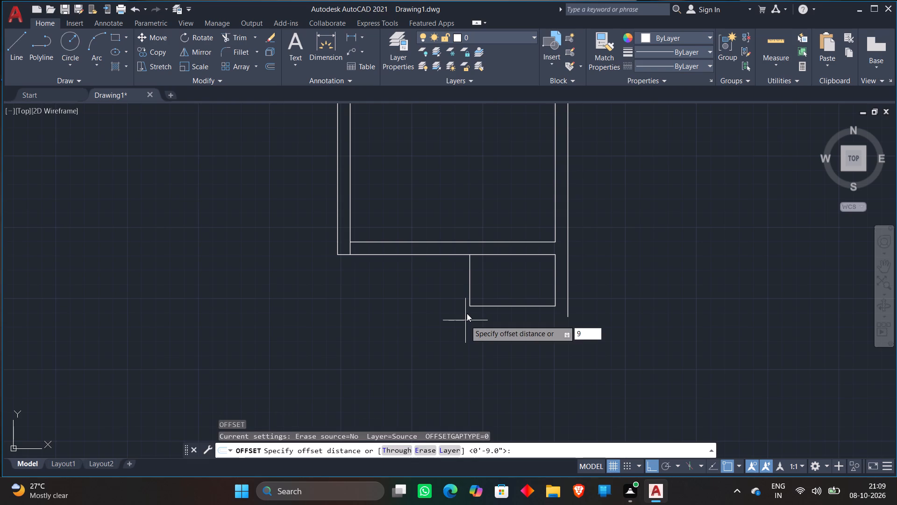
key(Return)
click(488, 307)
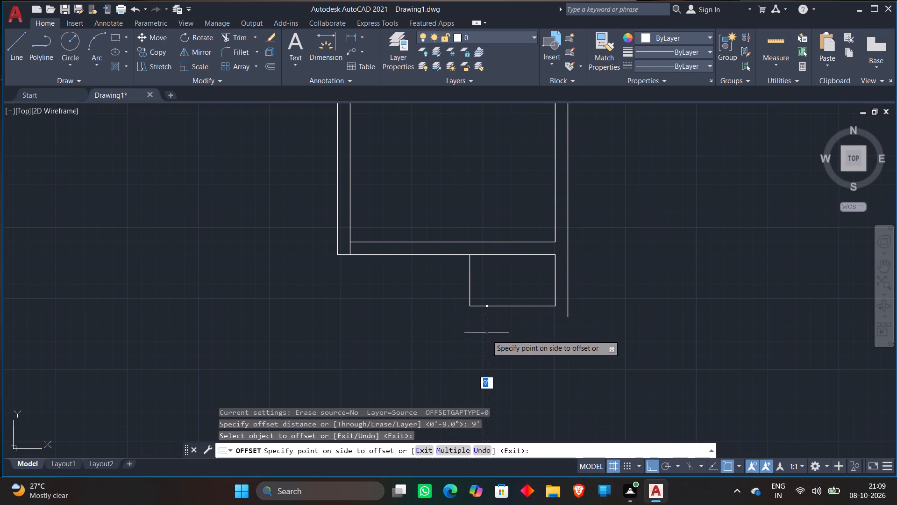
scroll(480, 346, right, 5)
scroll(480, 346, left, 1)
scroll(480, 346, right, 1)
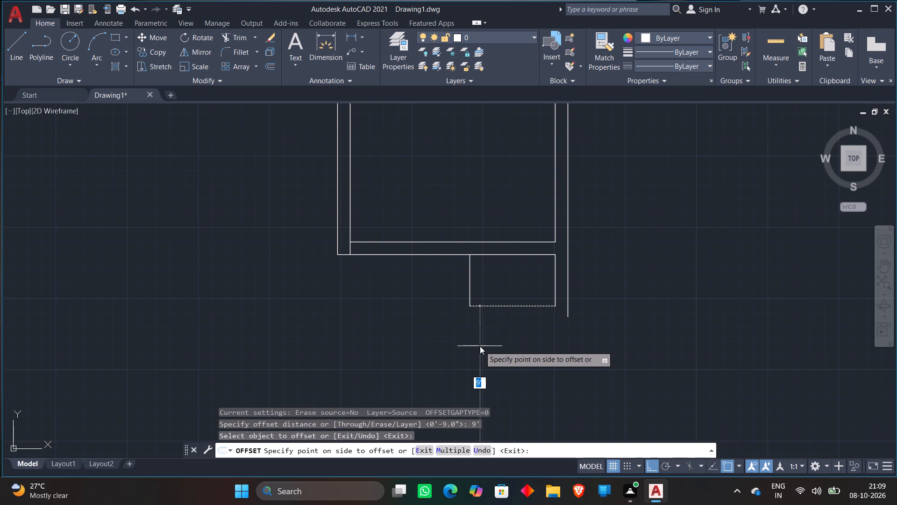
key(BackSpace)
text(9")
key(Return)
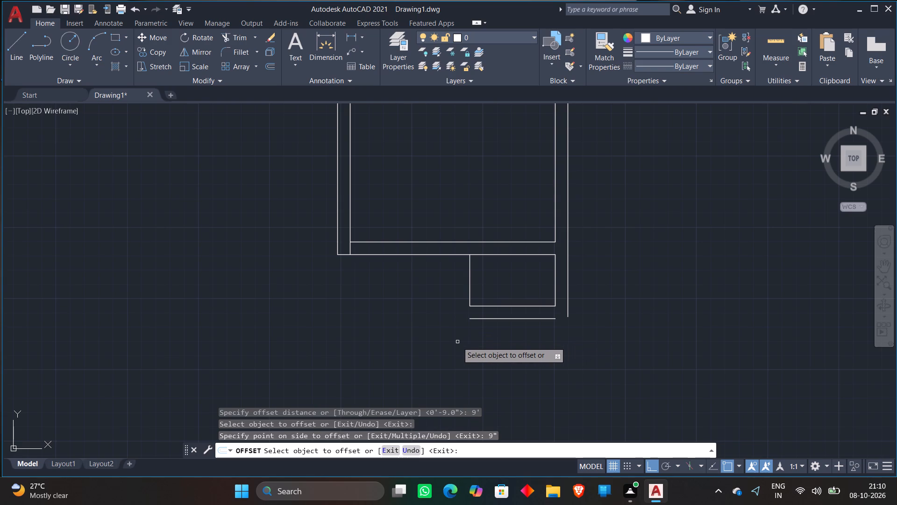
click(470, 293)
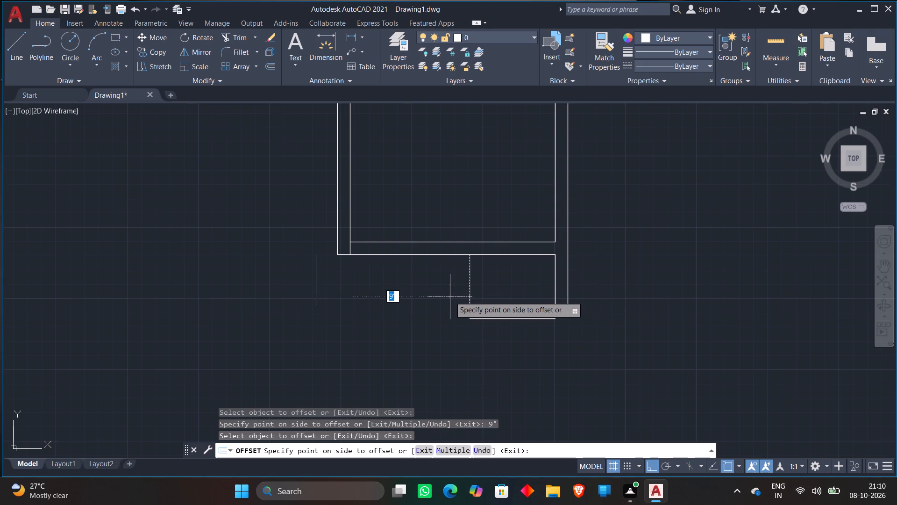
key(BackSpace)
key(9)
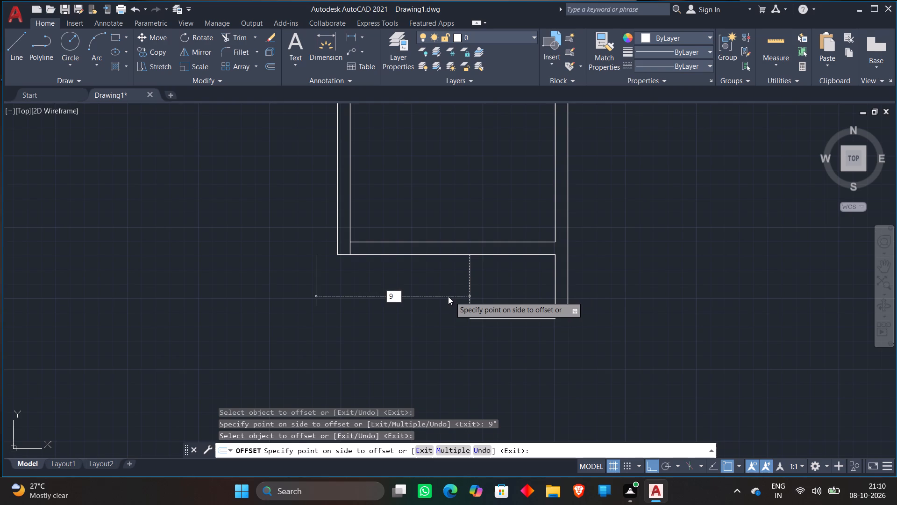
key(shift+quotedbl)
key(Return)
key(Escape)
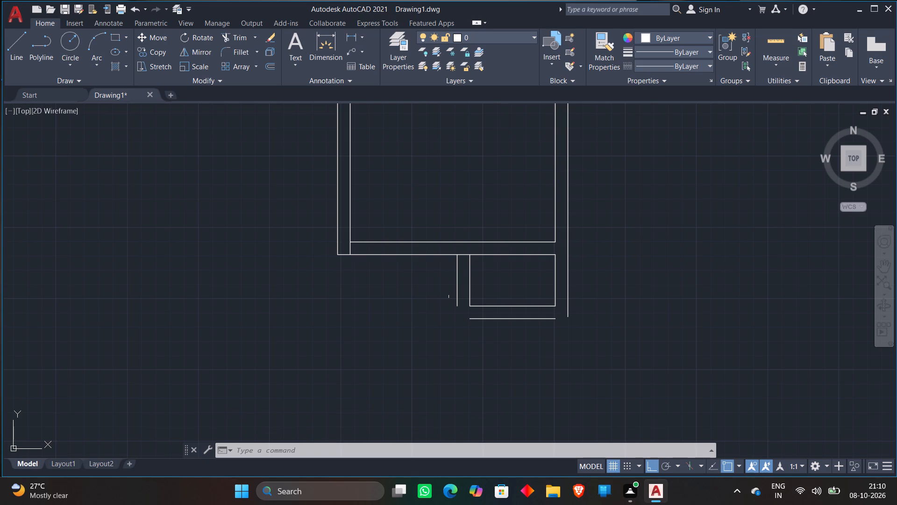
key(Escape)
Draw a 5' × 6'8" outline below the 5' × 3' space, starting at the west end of the offset bottom line.
scroll(448, 298, down, 1)
middle_drag(458, 312, 455, 280)
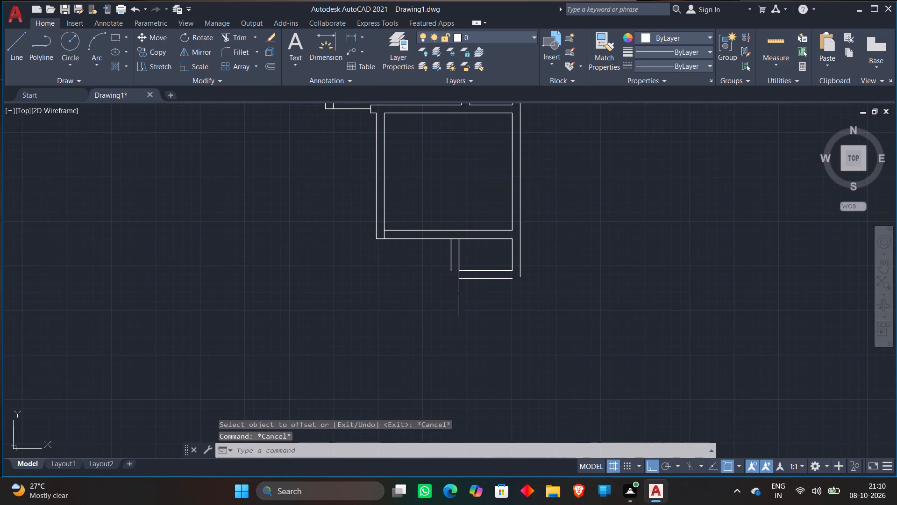
scroll(457, 301, up, 2)
key(l)
key(Return)
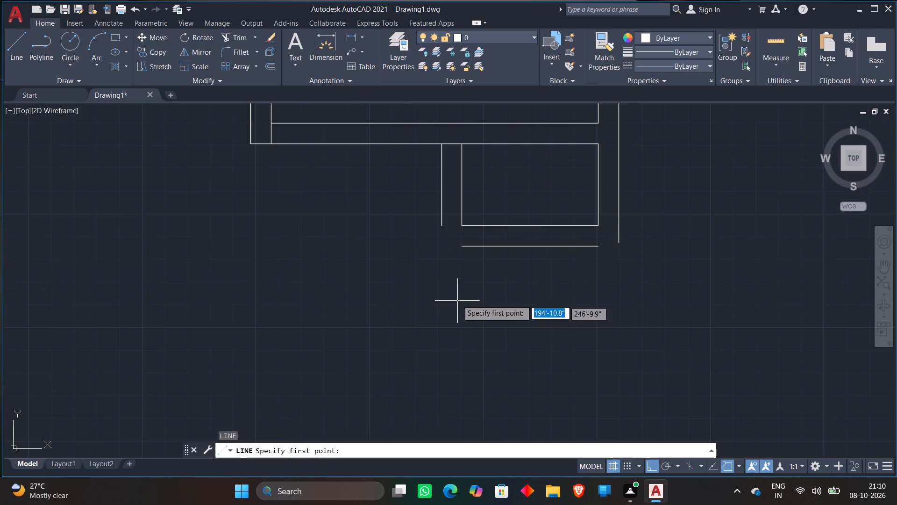
click(472, 250)
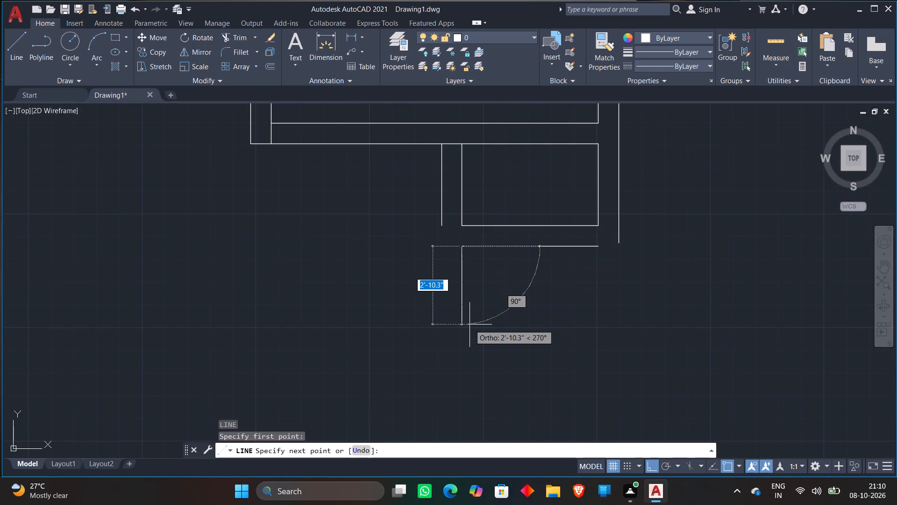
text(6'8")
key(Return)
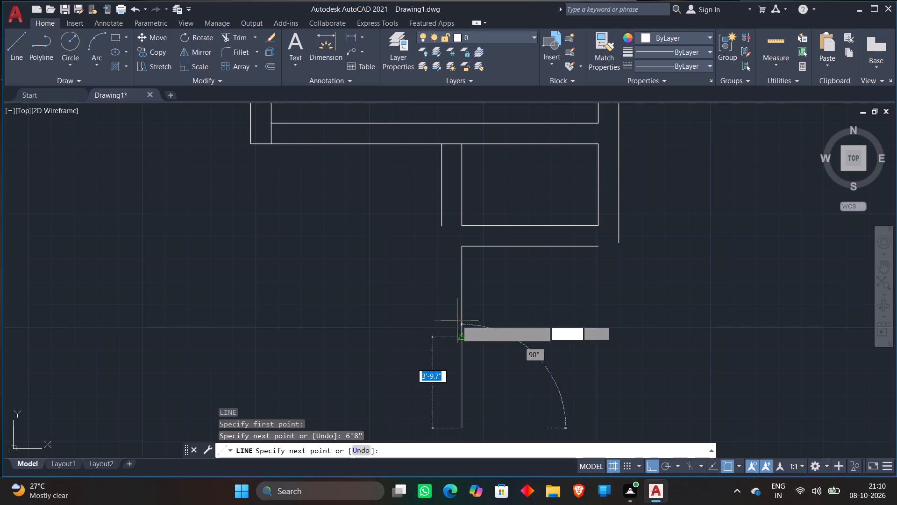
scroll(625, 324, down, 1)
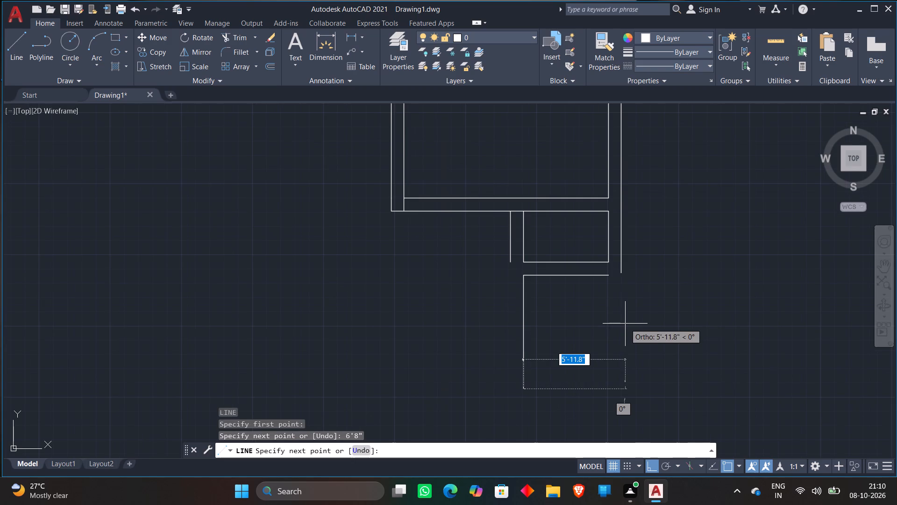
text(5')
key(Return)
key(6)
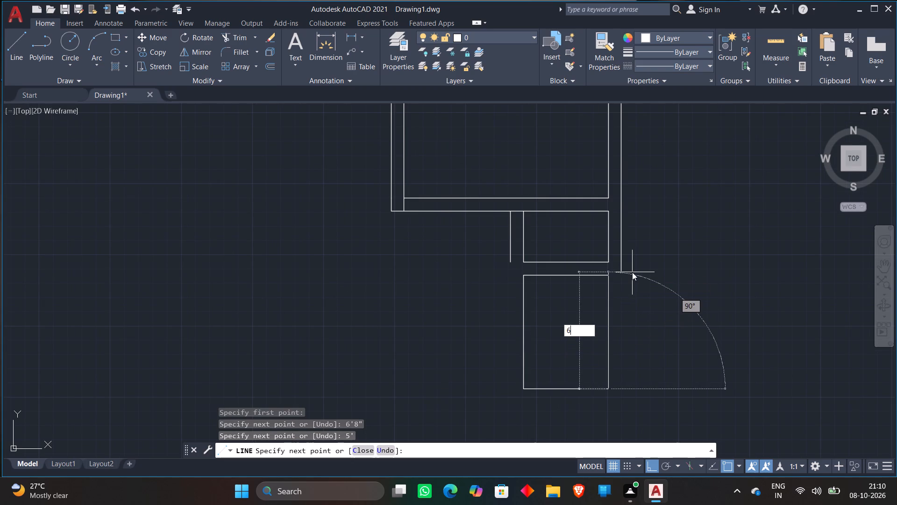
text('8")
key(Return)
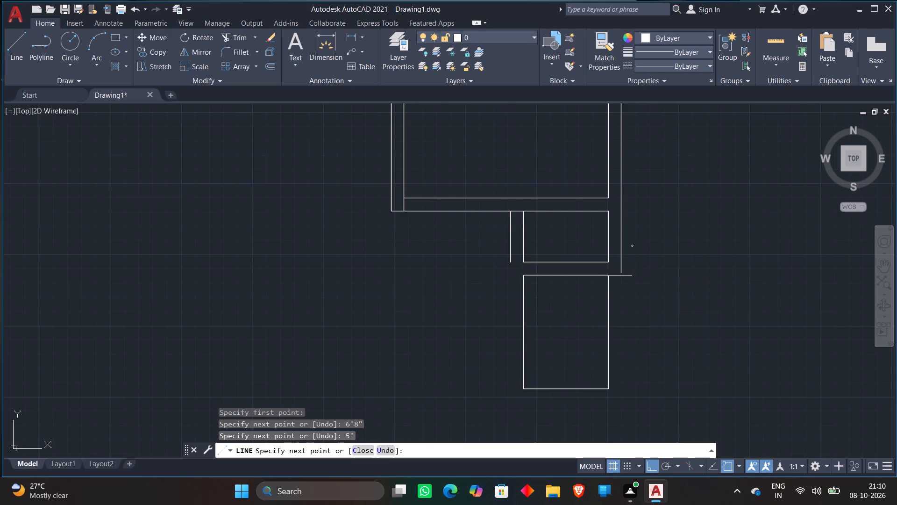
key(Escape)
Draw vertical lines continuing the offset west line and the outer east wall line down past the bottom of the 5' × 6'8" outline.
key(l)
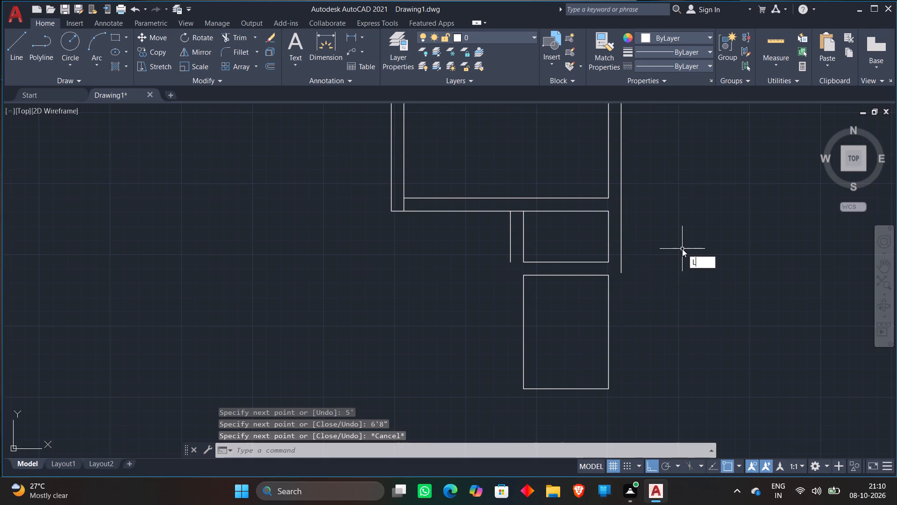
key(Return)
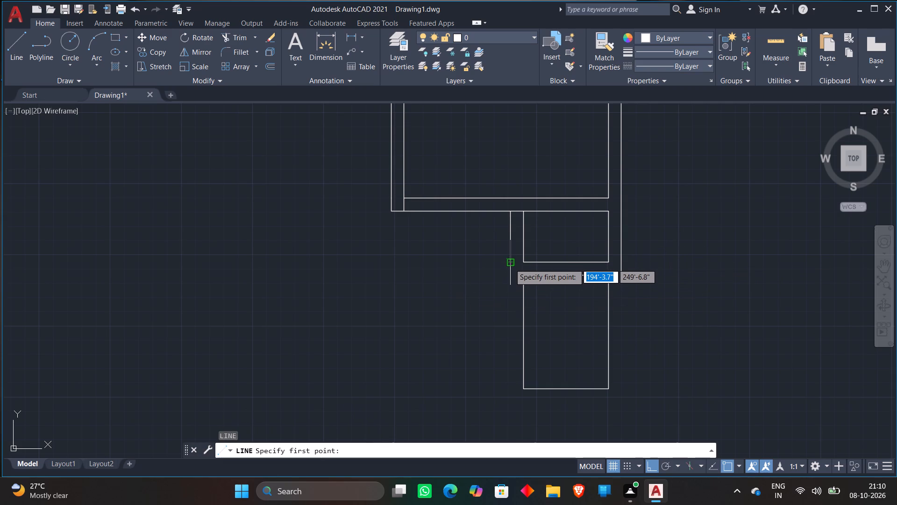
click(510, 264)
click(511, 415)
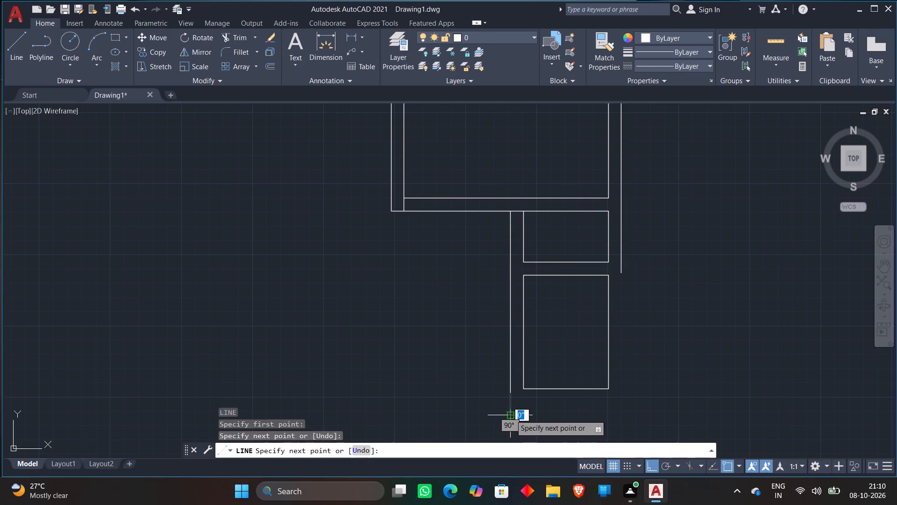
key(Escape)
key(l)
key(Return)
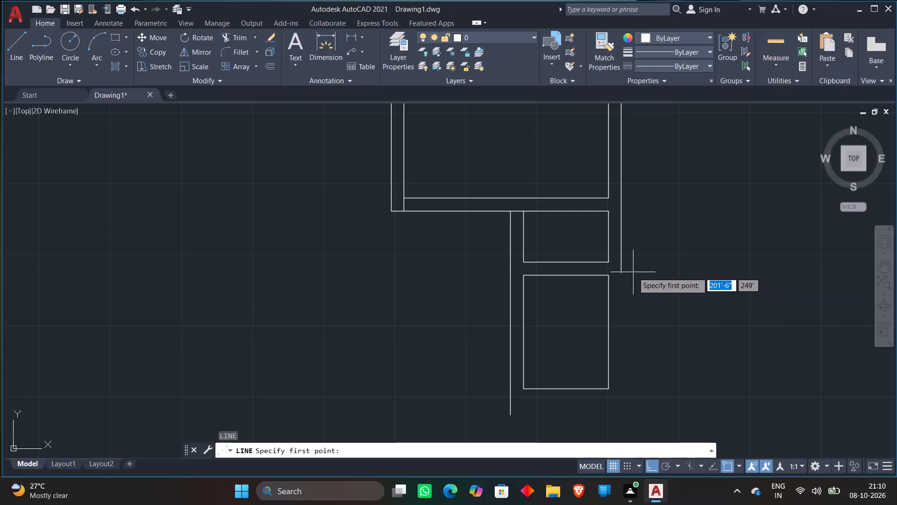
click(626, 276)
click(642, 410)
key(Escape)
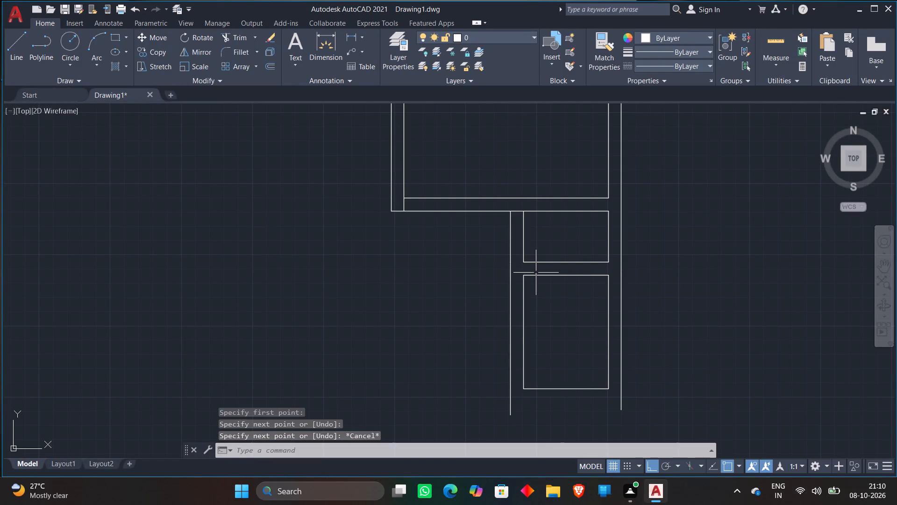
Extend the 5' × 3' outline's bottom line west to the outer west wall line.
text(EX)
key(space)
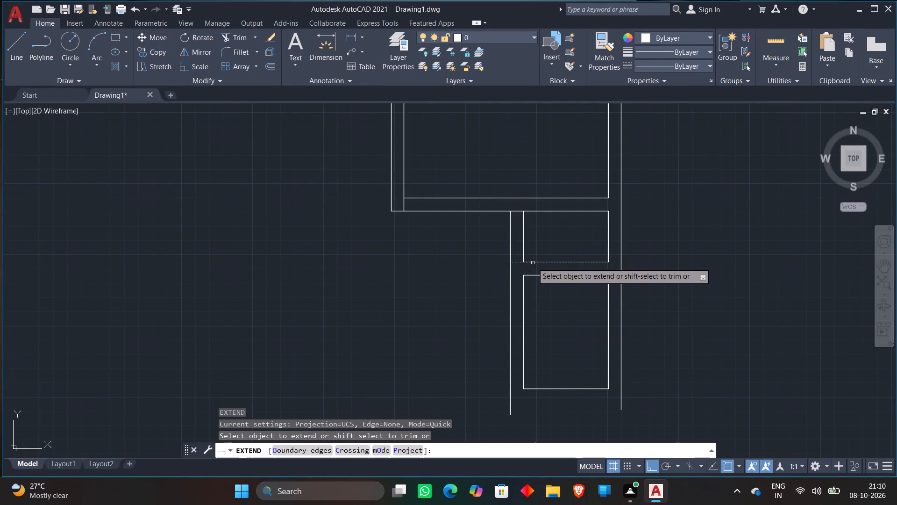
click(533, 263)
key(Escape)
Trim away both west wall lines of the 5' × 3' space above its bottom line.
text(TR)
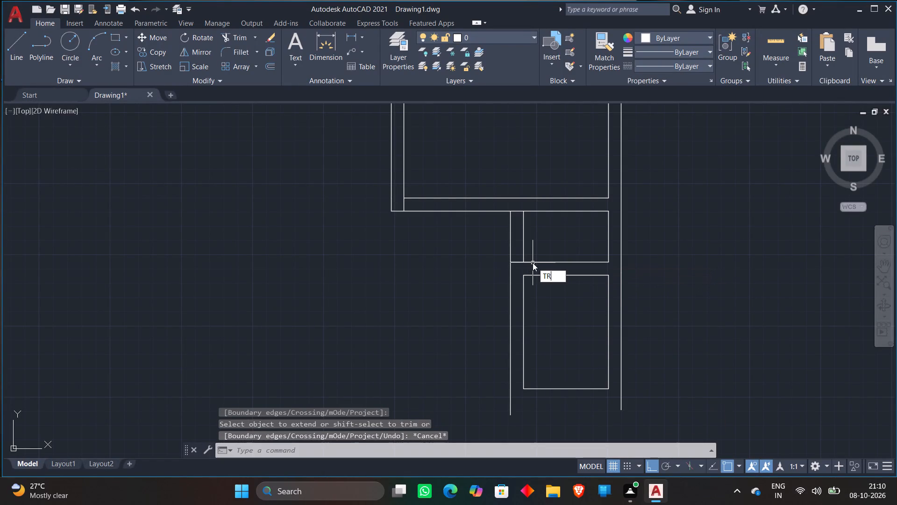
key(space)
click(530, 239)
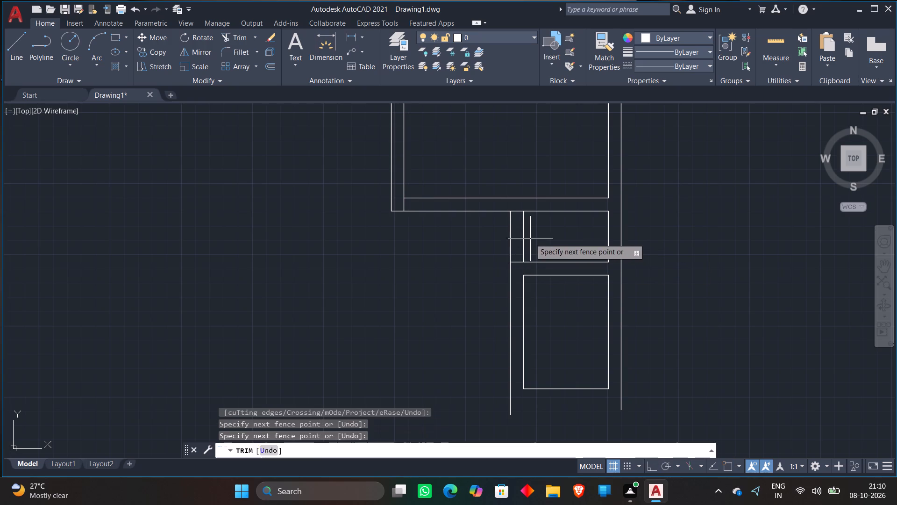
click(494, 242)
scroll(534, 237, up, 1)
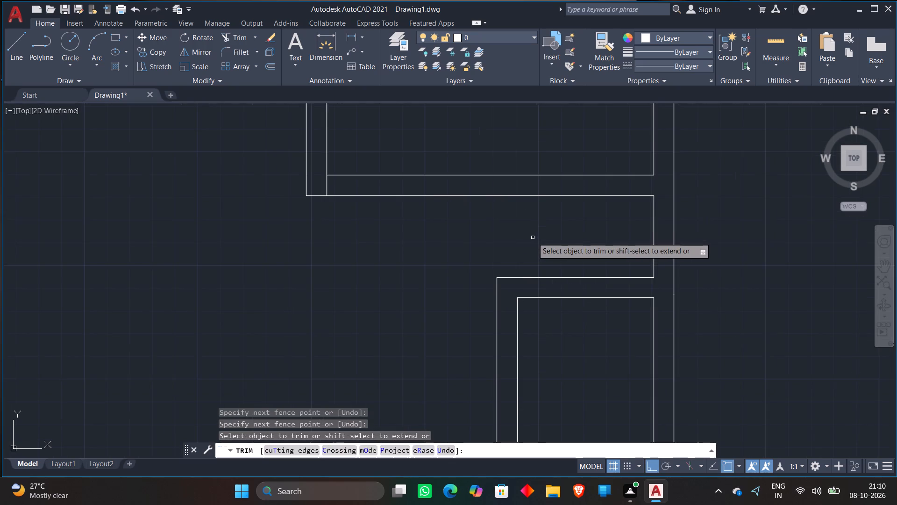
scroll(533, 238, down, 2)
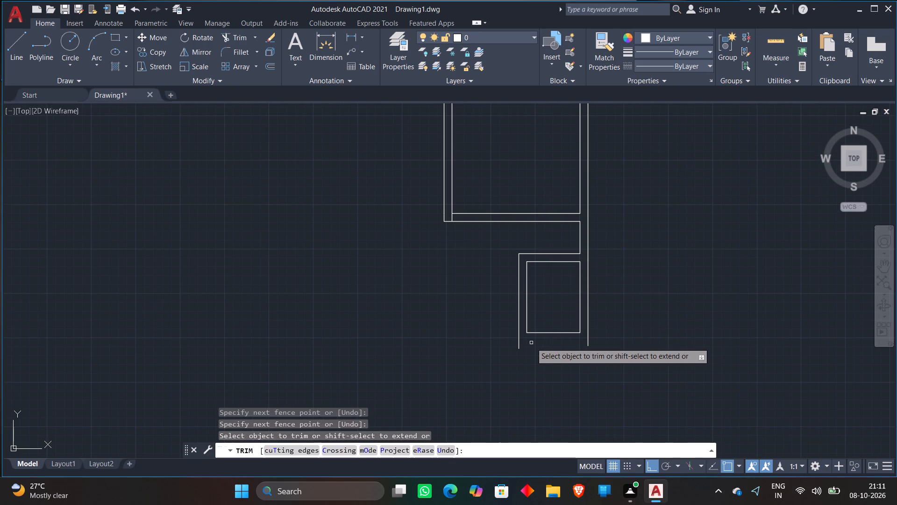
key(Escape)
Offset the 5' × 6'8" outline's bottom line 9" downward.
key(o)
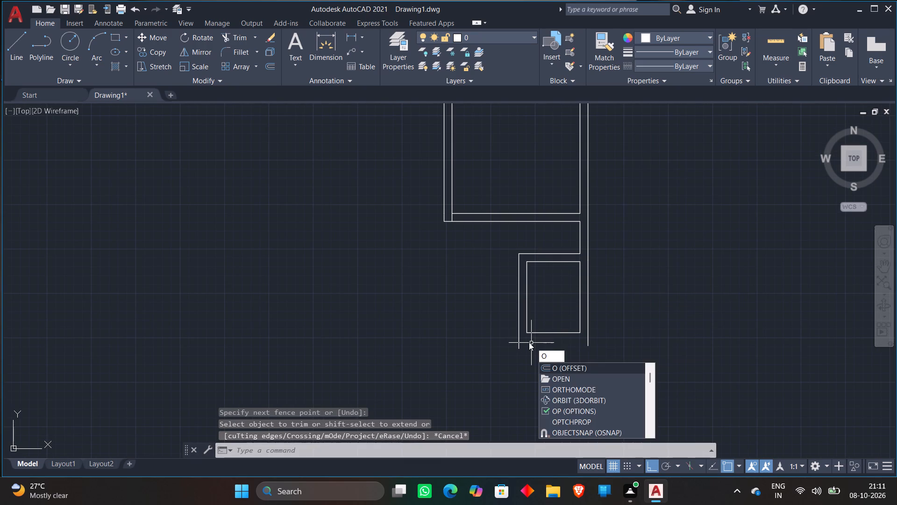
key(Return)
text(9")
key(shift+Return)
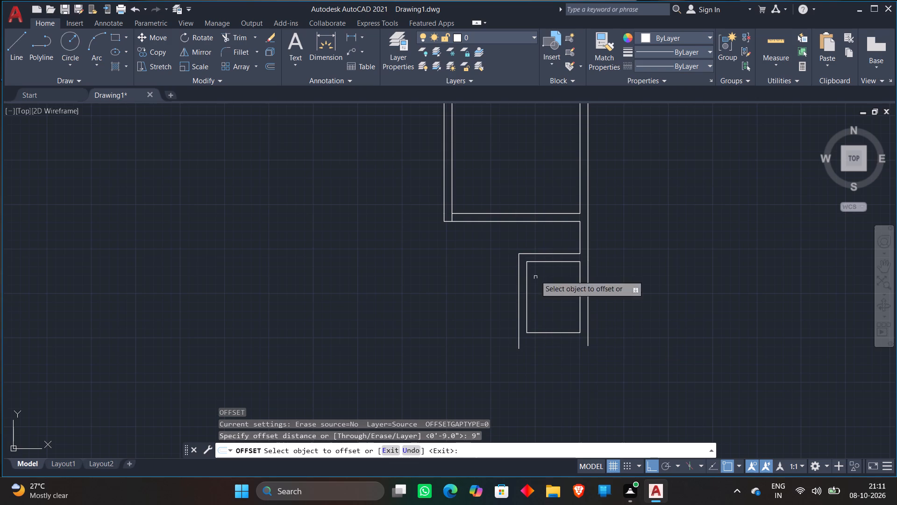
click(541, 332)
click(535, 355)
key(Escape)
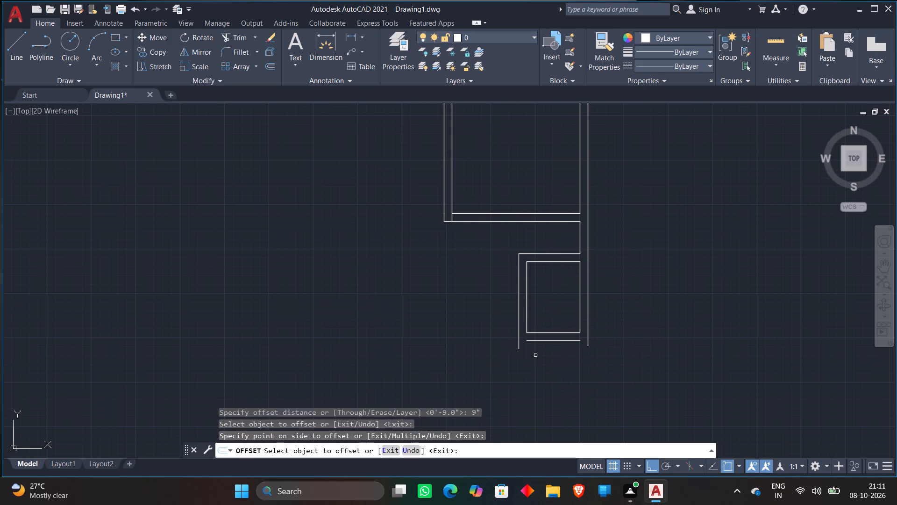
Draw a vertical line up from the 5' × 3' space's bottom line, aligned with the lower outline's inner west line, past the outer wall line above.
scroll(537, 262, up, 3)
key(l)
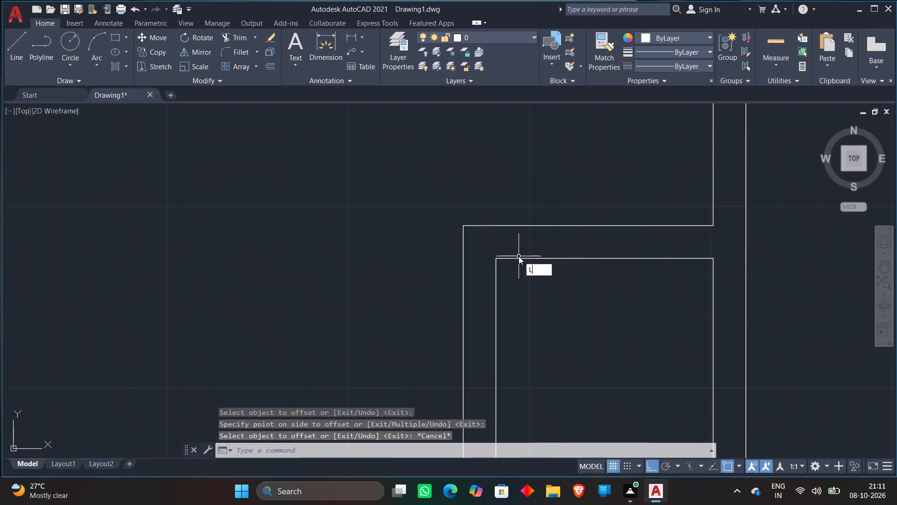
key(Return)
scroll(484, 225, up, 2)
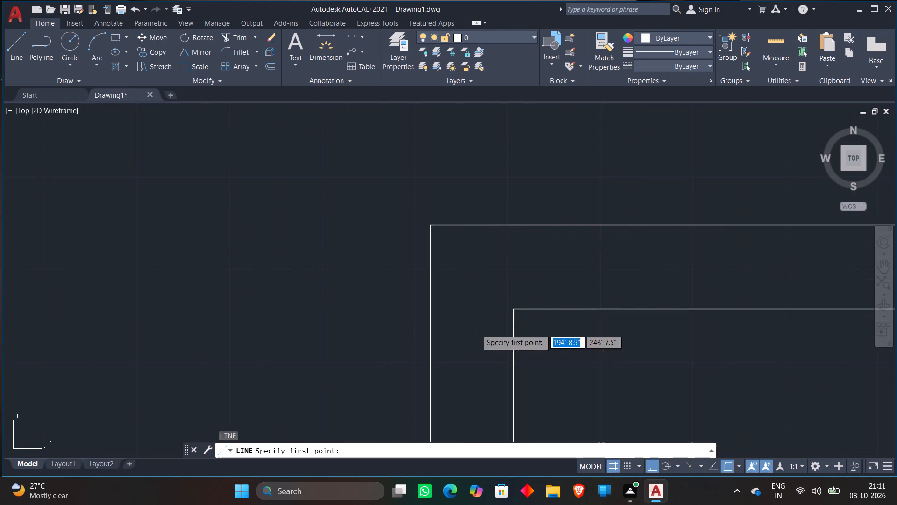
click(514, 223)
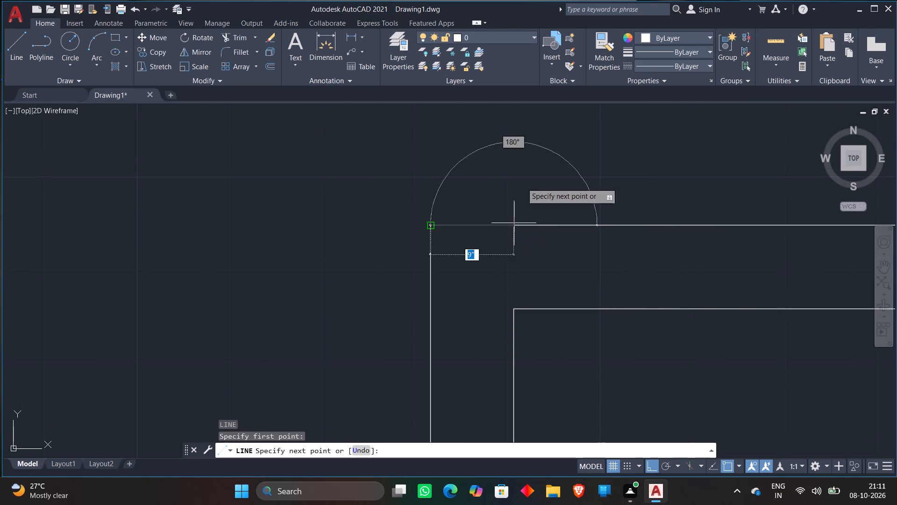
scroll(522, 183, down, 1)
middle_drag(522, 183, 534, 332)
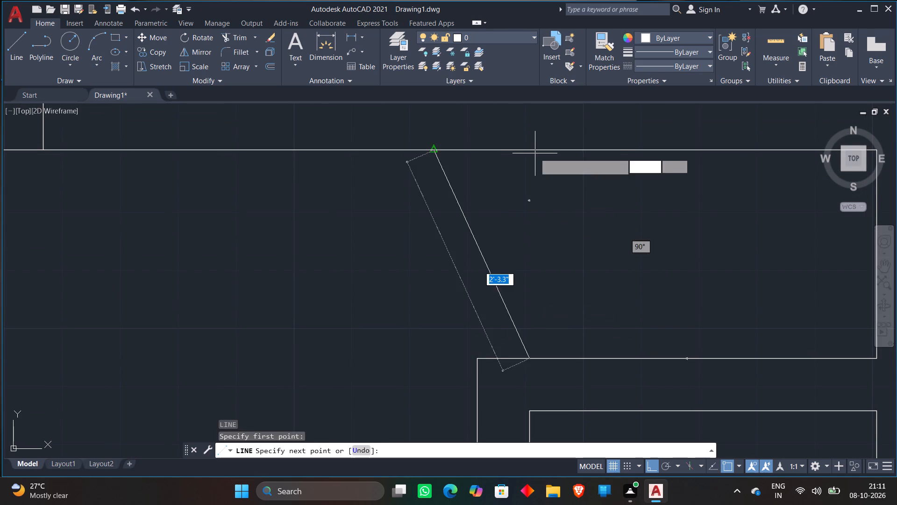
click(538, 127)
key(Escape)
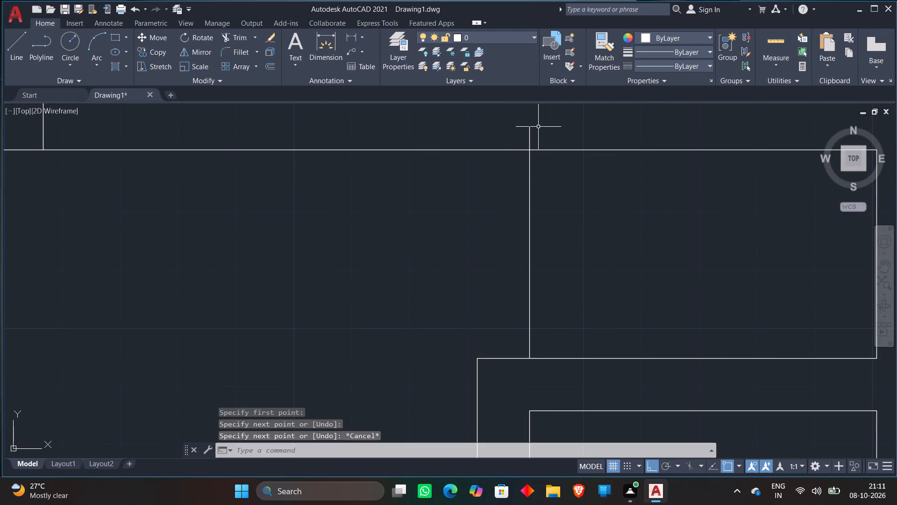
Trim the new vertical line's overhang above the upper room's outer bottom wall line.
text(TR)
key(space)
click(545, 138)
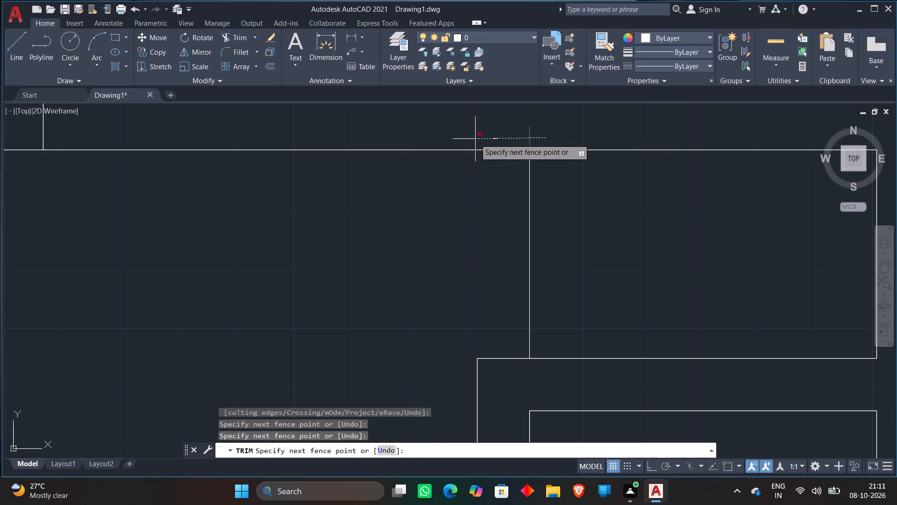
click(475, 139)
key(Escape)
Offset the 5' × 3' space's west vertical line 4.5" to the west.
key(o)
key(Return)
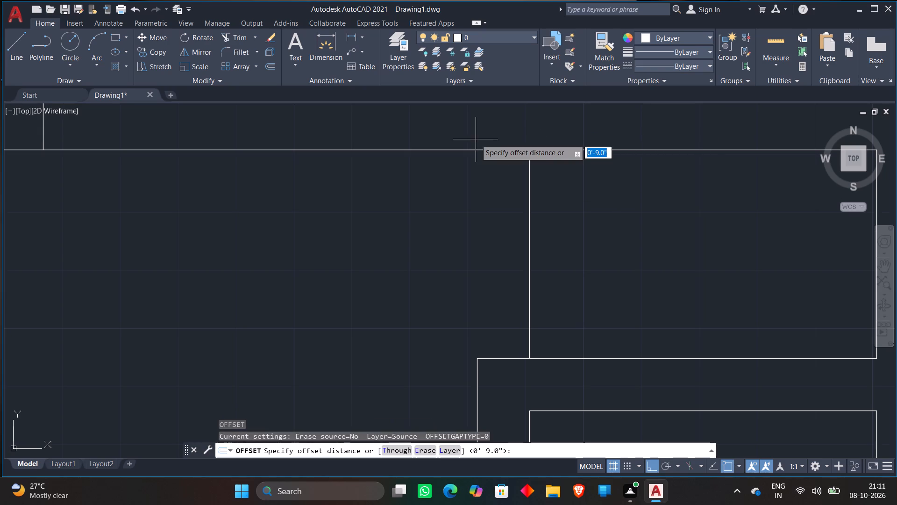
key(4)
key(period)
text(5')
key(Return)
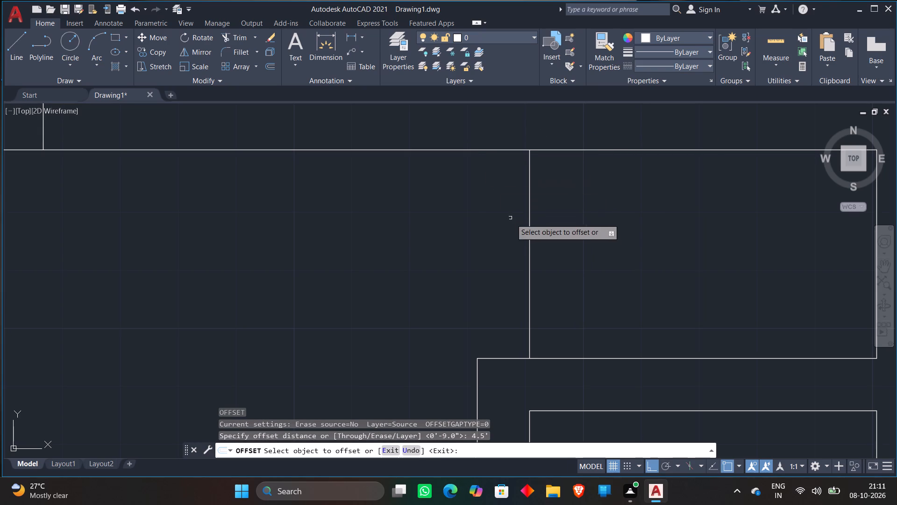
click(531, 241)
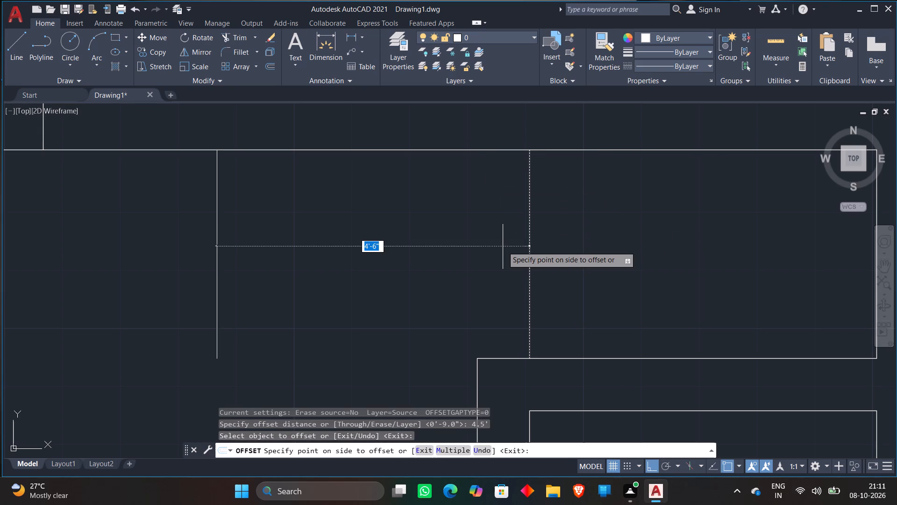
key(BackSpace)
key(4)
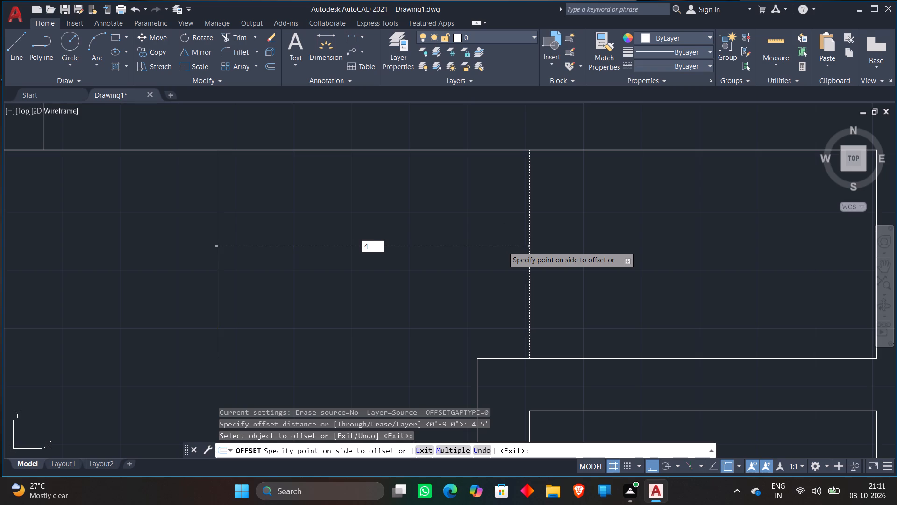
key(period)
key(5)
key(shift+quotedbl)
key(Return)
key(Escape)
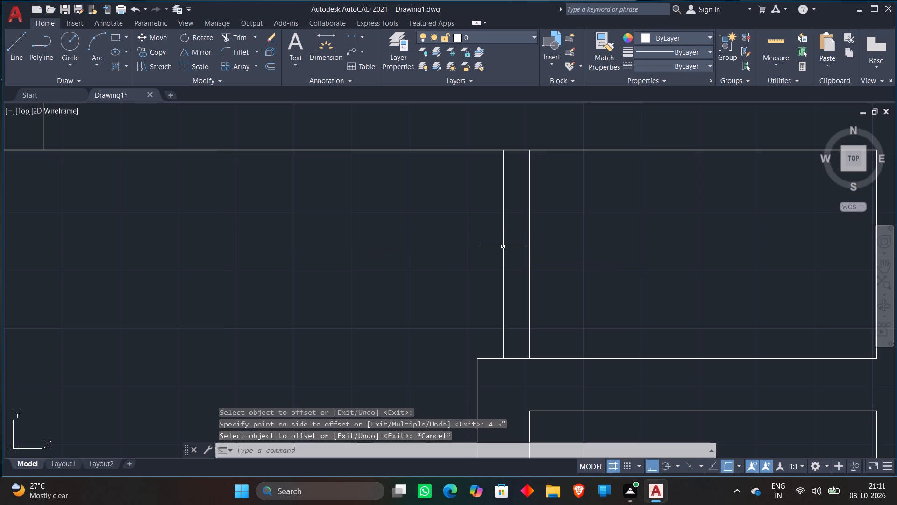
Delete the original west vertical line of the 5' × 3' space, keeping the offset copy.
click(531, 231)
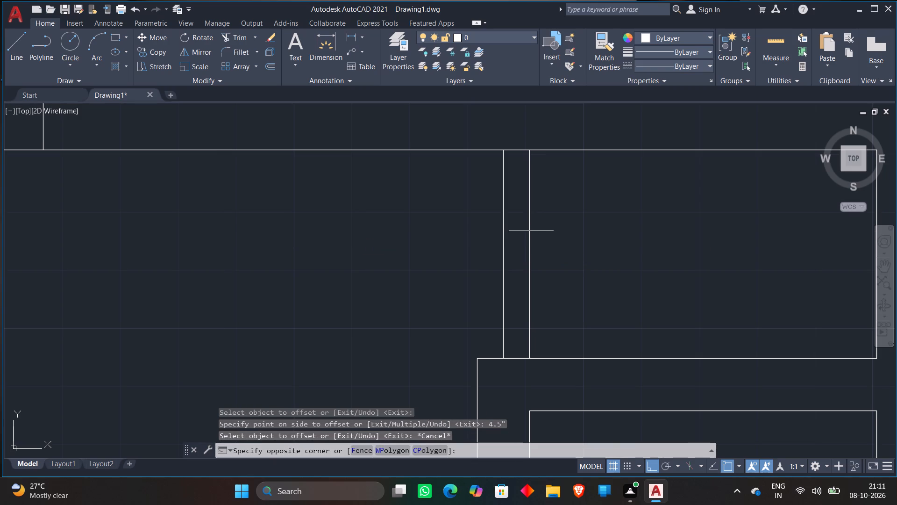
click(519, 235)
key(Delete)
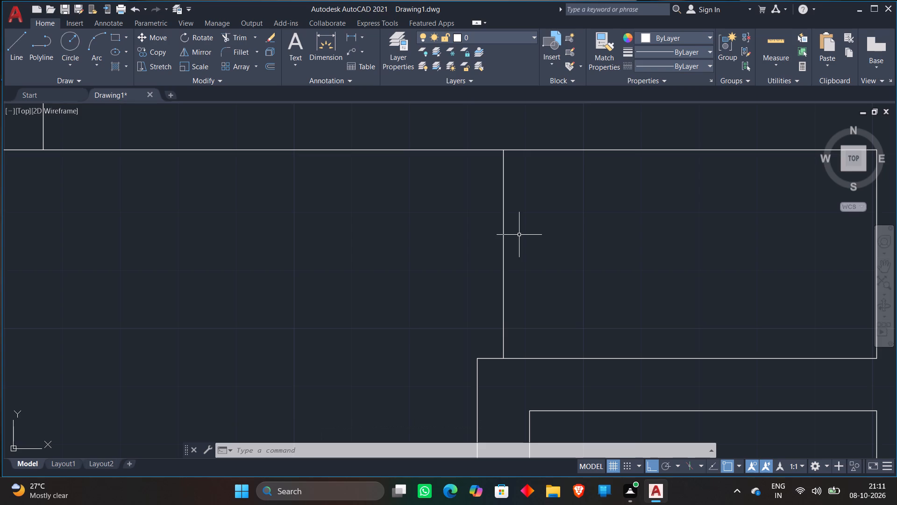
Draw a short horizontal line across both west wall lines in the lower part of the 5' × 6'8" space.
scroll(535, 219, down, 3)
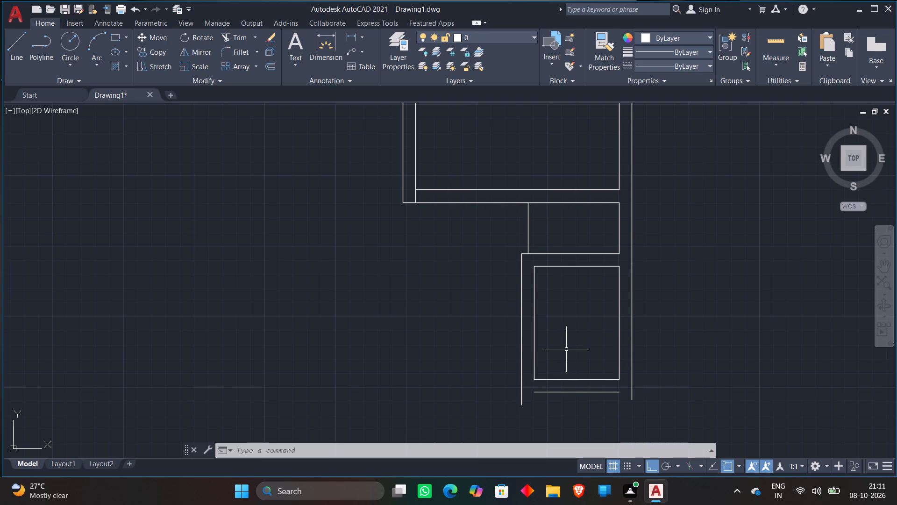
middle_drag(566, 349, 566, 289)
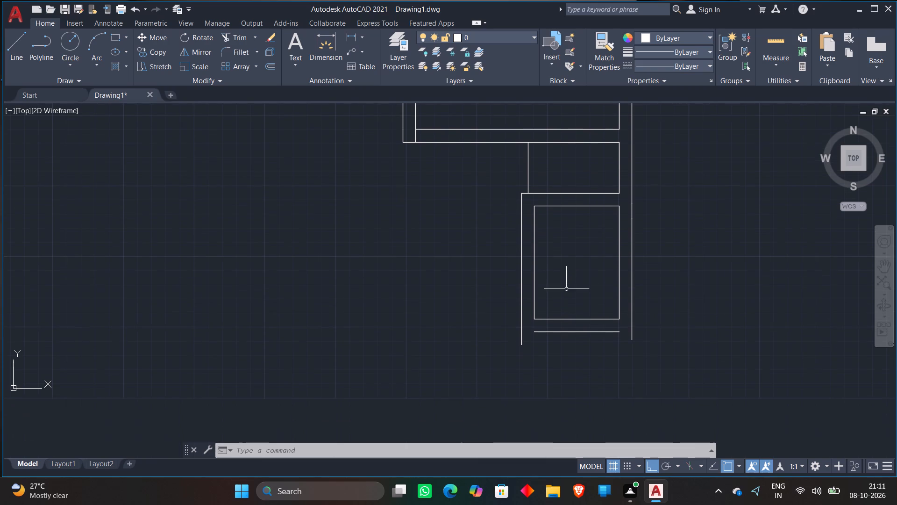
scroll(546, 292, up, 1)
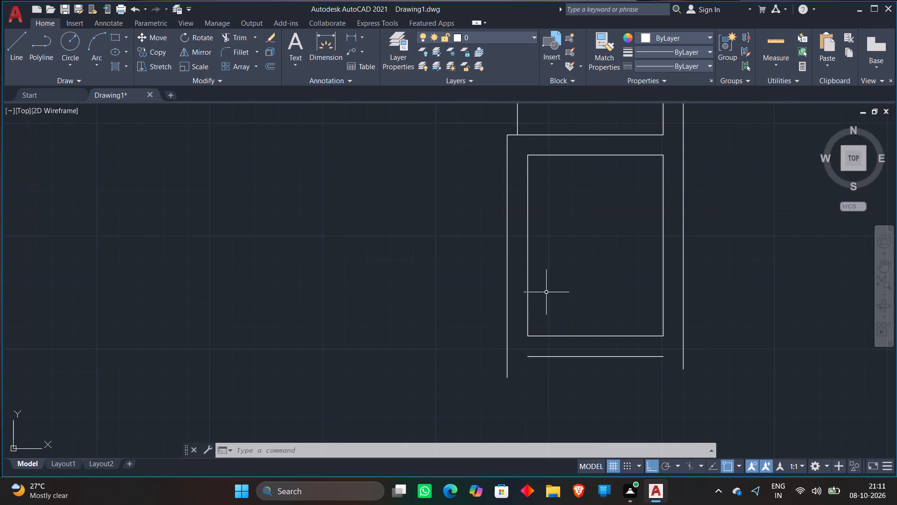
key(l)
key(Return)
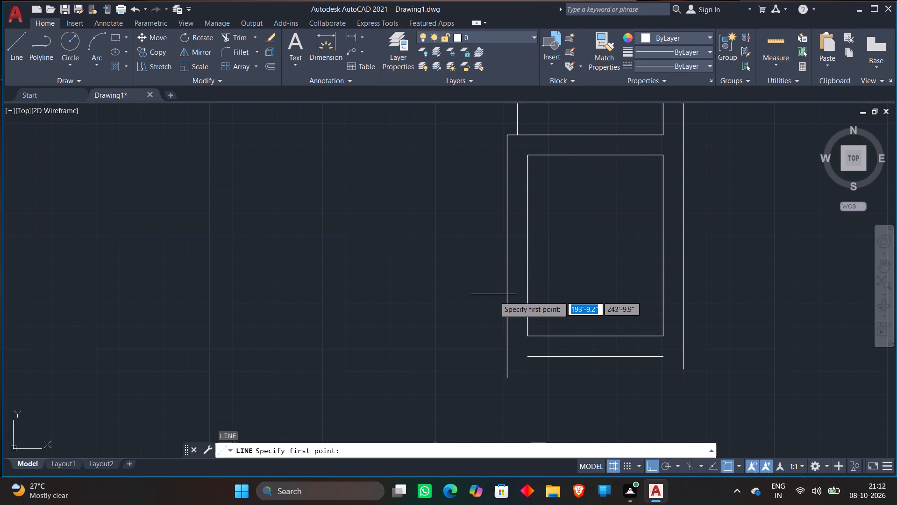
click(493, 281)
click(566, 275)
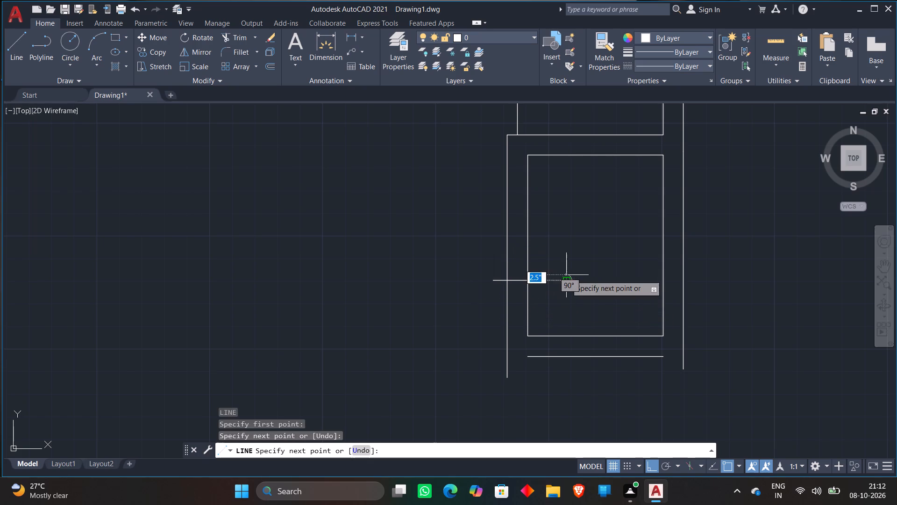
key(Escape)
Trim the short line to the west wall's thickness and remove the outer west wall line below it.
text(TR)
key(space)
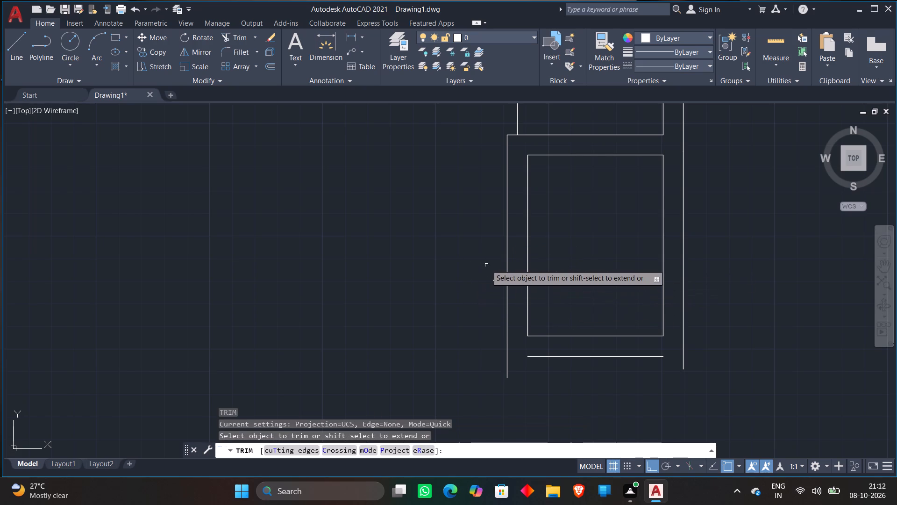
click(496, 265)
click(496, 310)
click(542, 266)
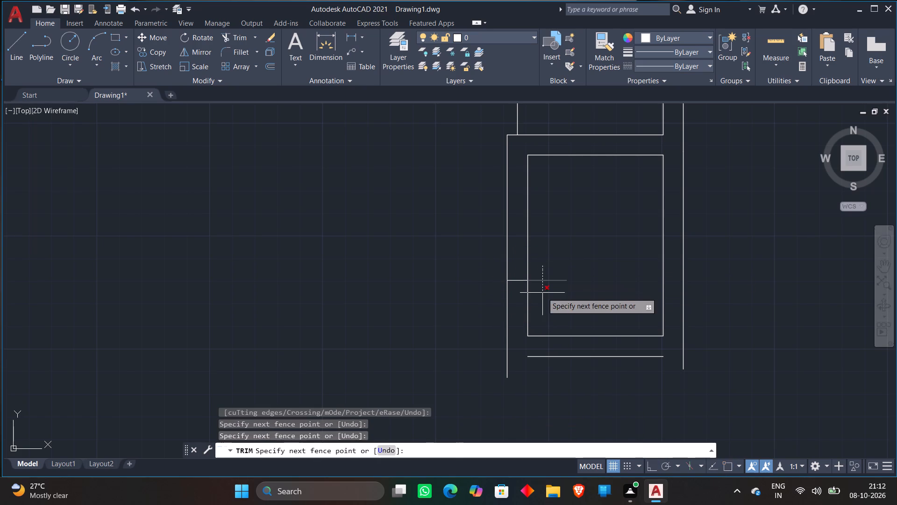
click(542, 293)
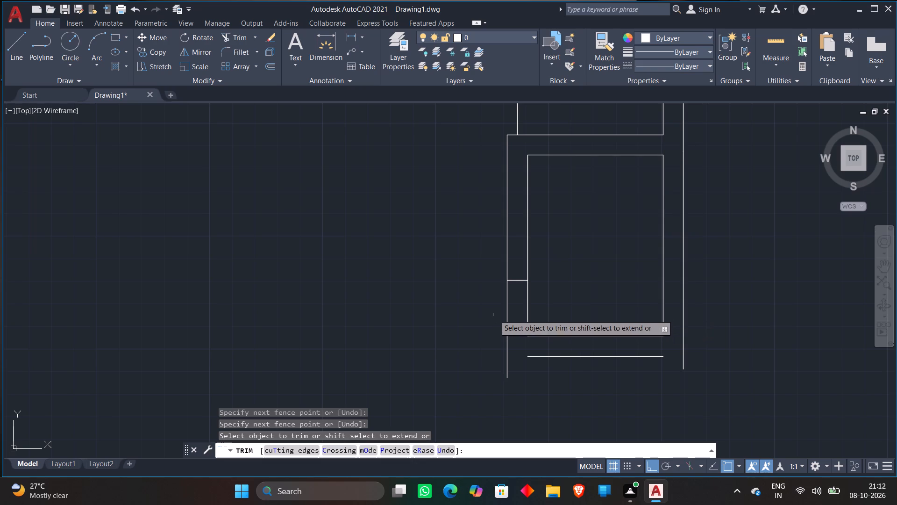
click(496, 314)
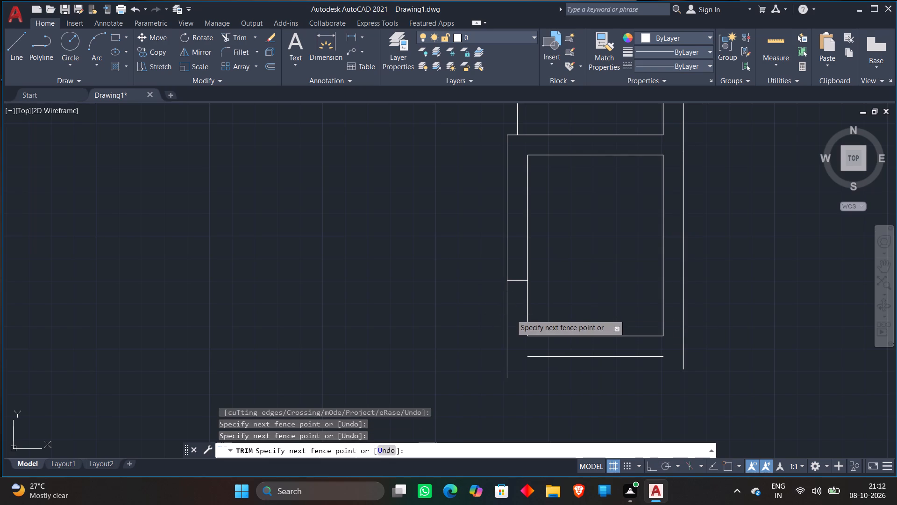
click(511, 314)
key(Escape)
Offset the 5' × 6'8" space's inner west line 4.5" to the west.
key(o)
key(Return)
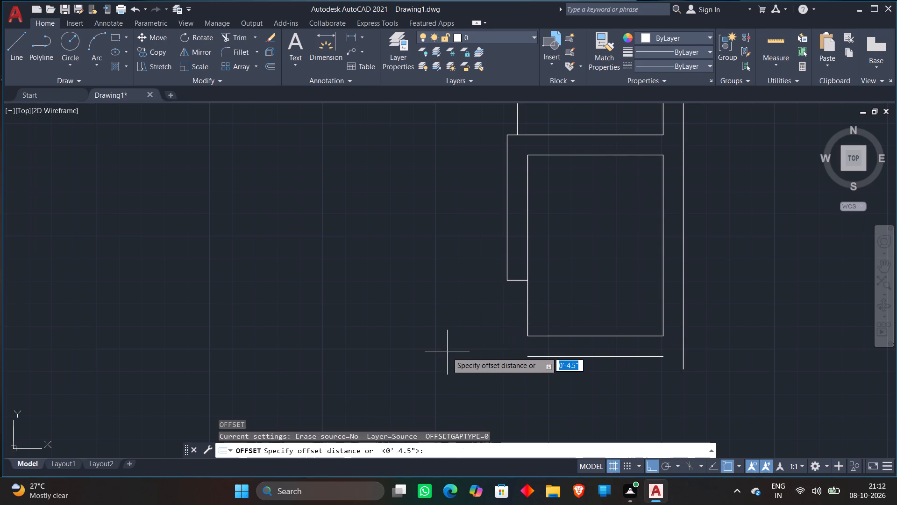
key(4)
text(.5)
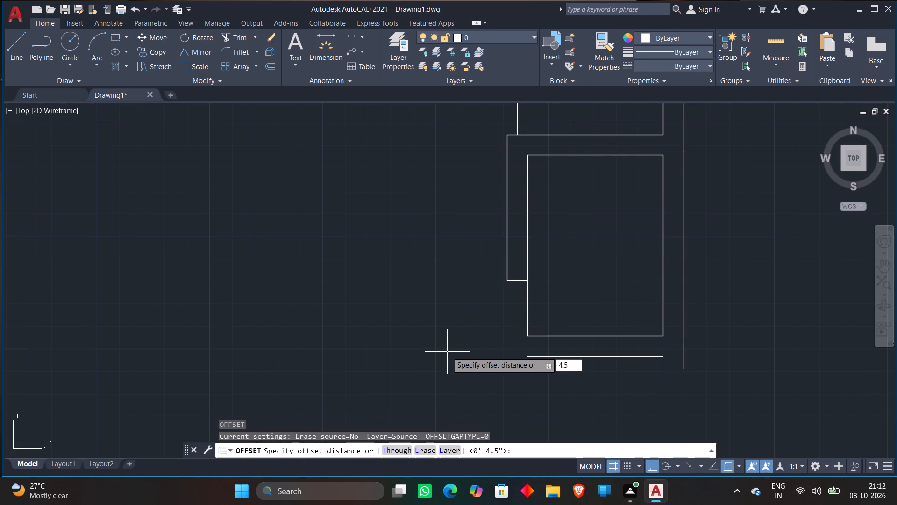
key(shift+quotedbl)
key(Return)
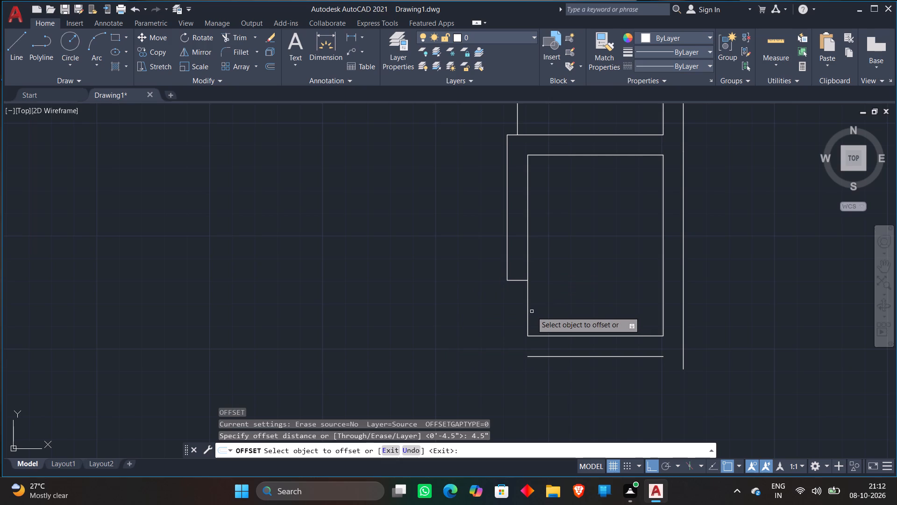
click(529, 313)
click(517, 314)
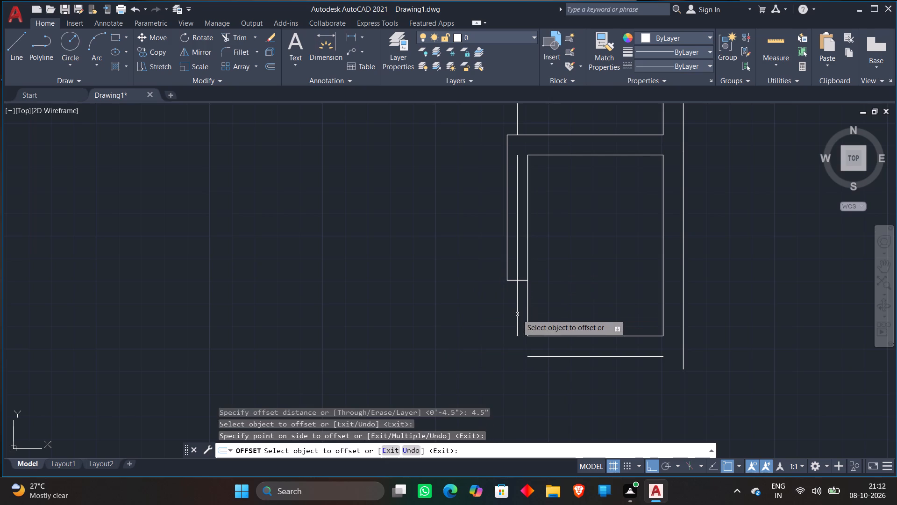
key(Escape)
Trim the offset line above the short cross line and the inner west line below it.
text(TR)
key(space)
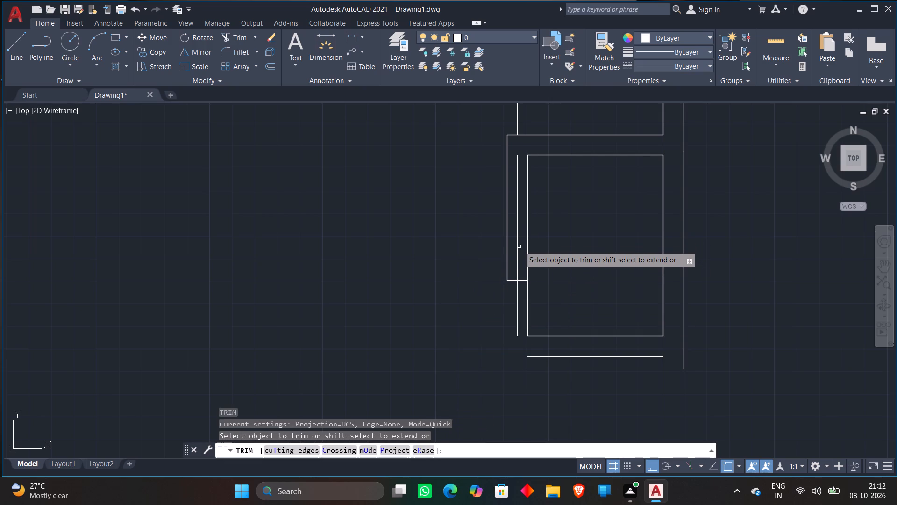
click(519, 246)
click(515, 249)
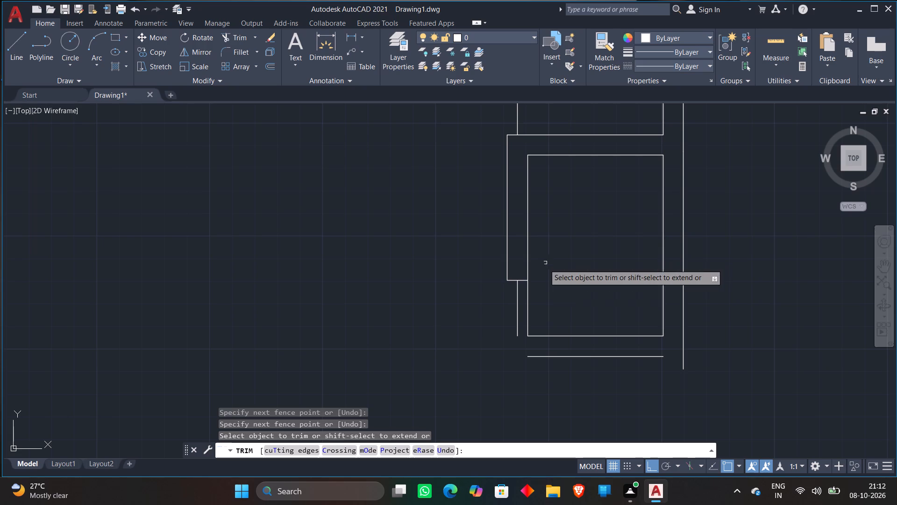
click(530, 299)
click(526, 303)
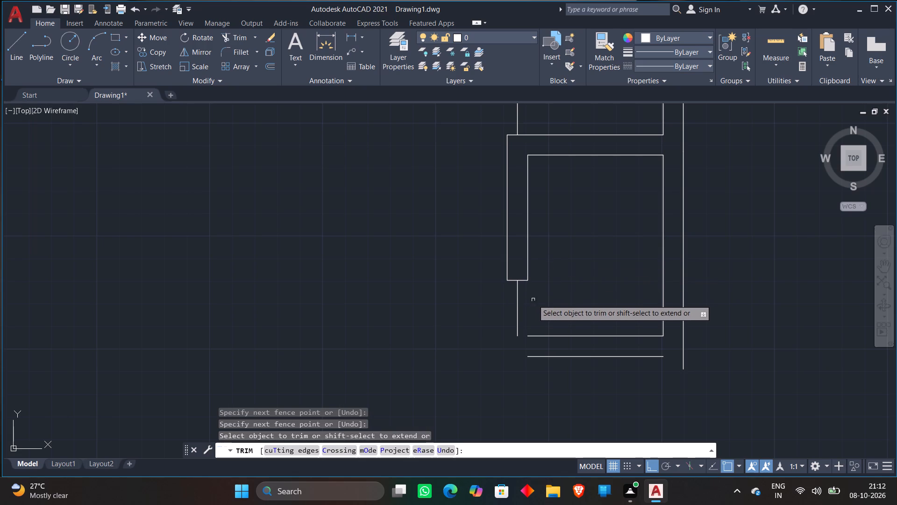
key(Escape)
Extend the 5' × 6'8" space's inner bottom line west to the 4.5" offset line.
text(EX)
key(space)
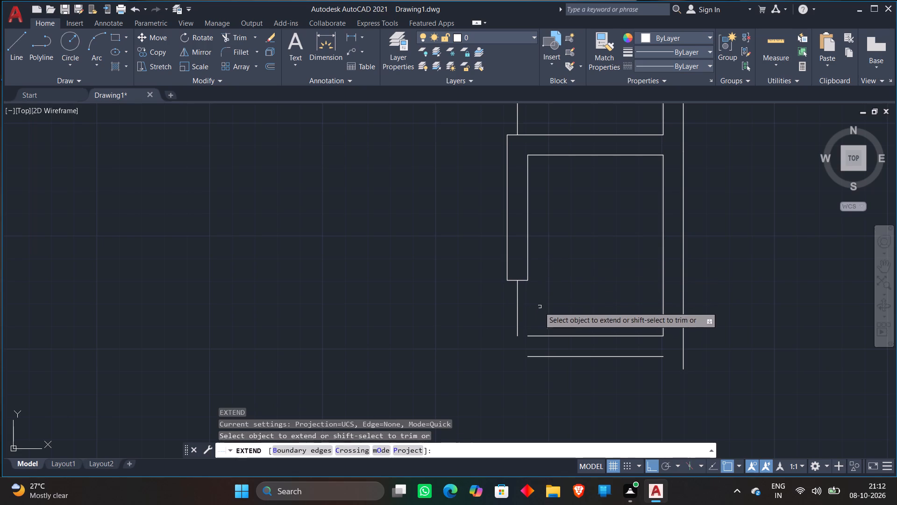
click(534, 336)
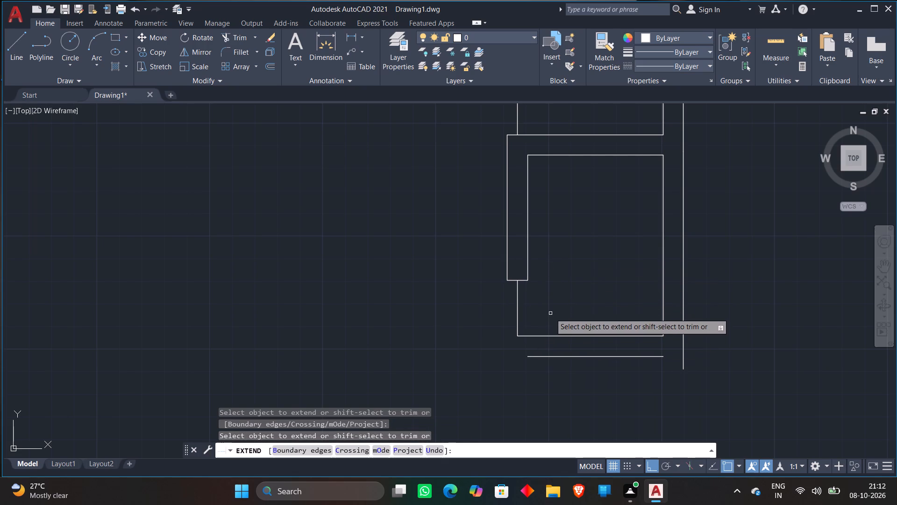
key(Escape)
Draw a vertical line down from the short cross line's outer west end, past the 5' × 6'8" space's bottom wall.
key(l)
key(space)
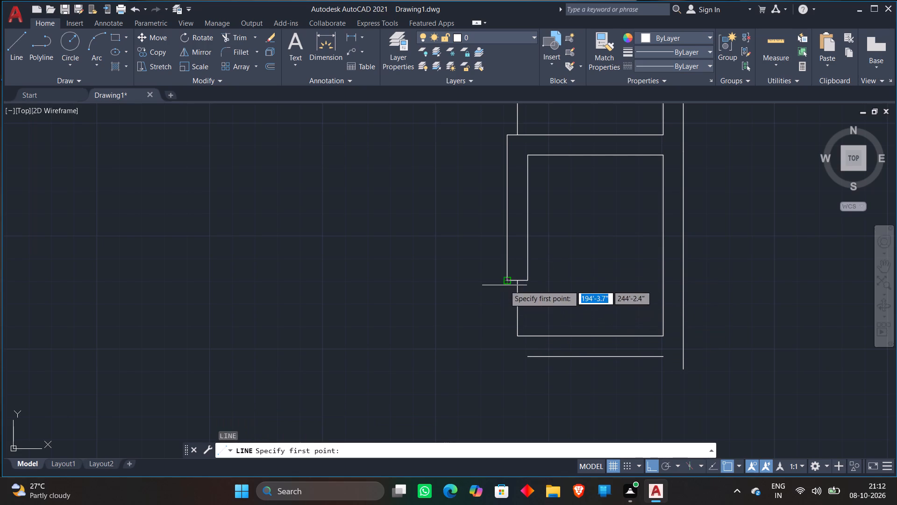
click(505, 285)
click(491, 377)
key(Escape)
Extend both bottom wall lines of the 5' × 6'8" space west to the new vertical line.
key(e)
key(x)
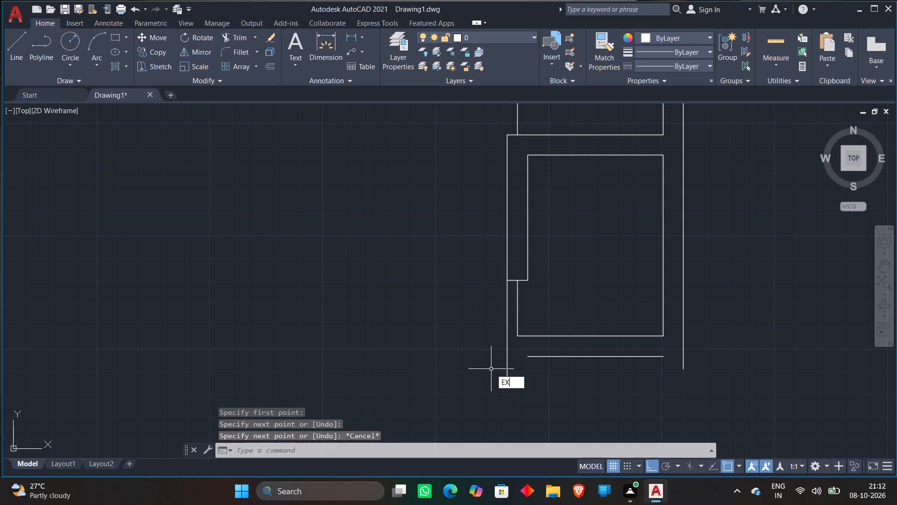
key(space)
click(535, 357)
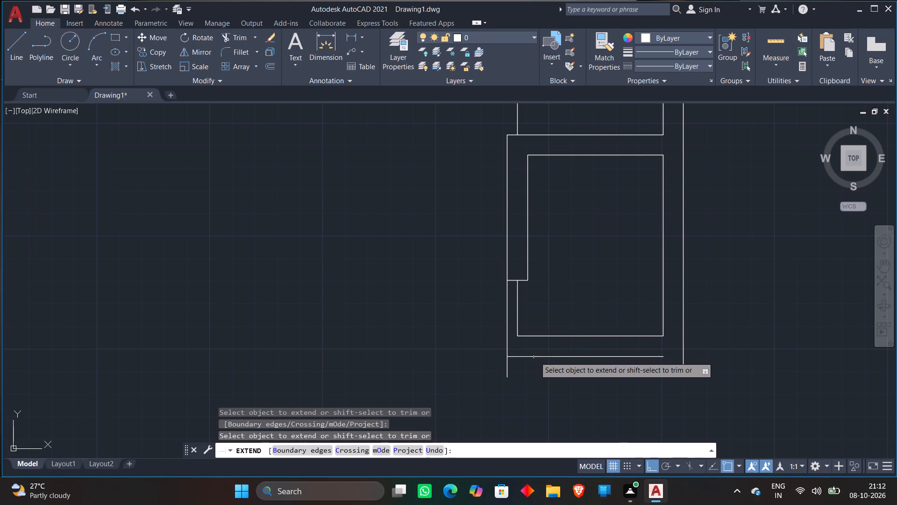
click(535, 336)
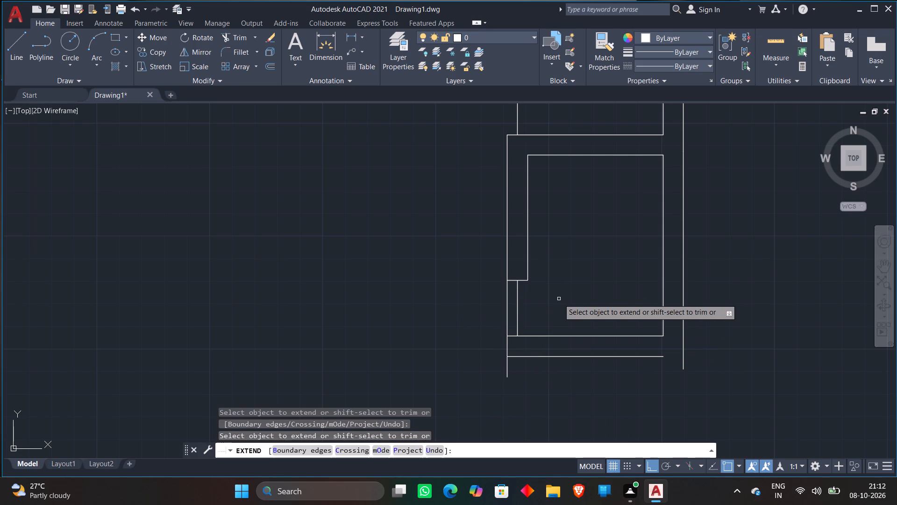
key(Escape)
Trim the new vertical line between the short cross line and the inner bottom wall line.
text(TR)
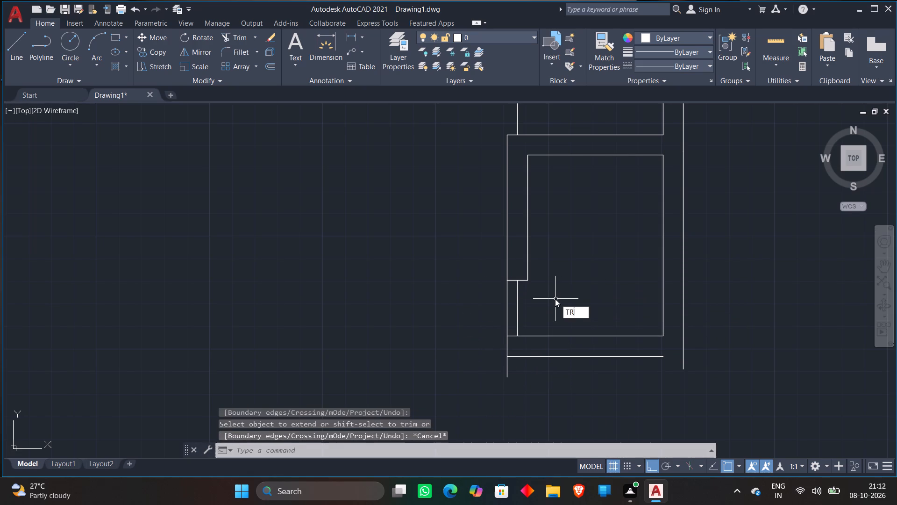
key(b)
key(BackSpace)
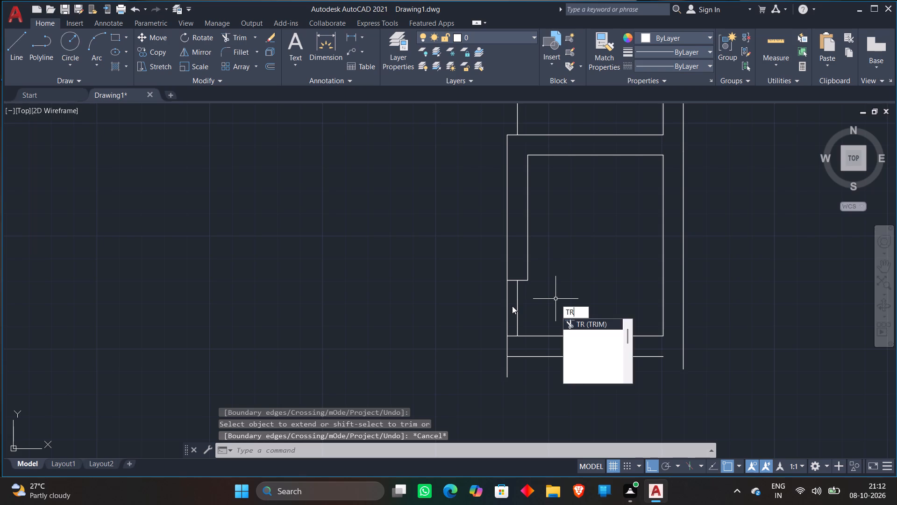
key(Return)
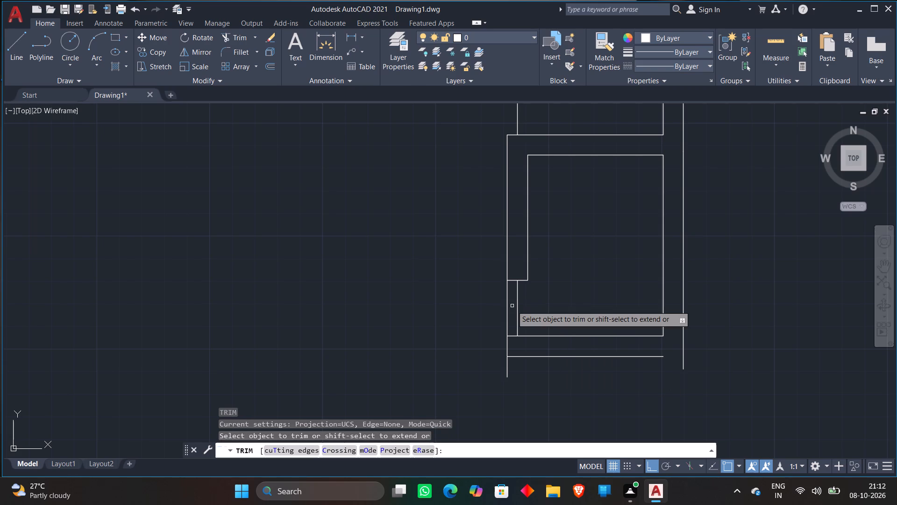
scroll(514, 329, up, 2)
click(510, 324)
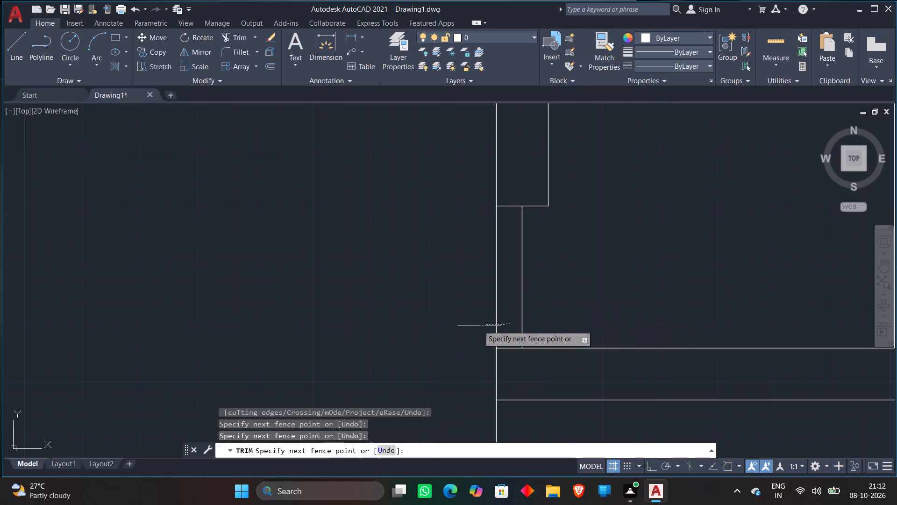
click(477, 325)
scroll(527, 316, down, 3)
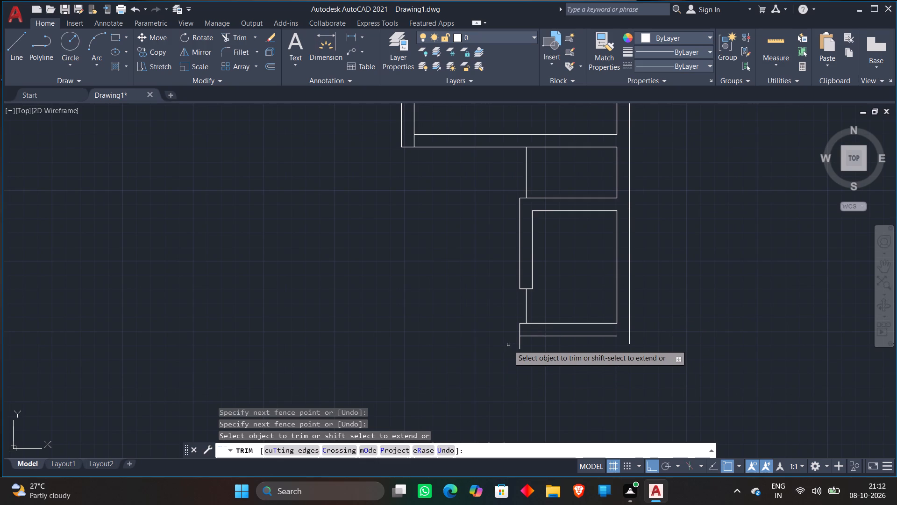
Trim the vertical line's tail below the outer bottom wall line of the 5' × 6'8" space.
click(508, 345)
click(541, 345)
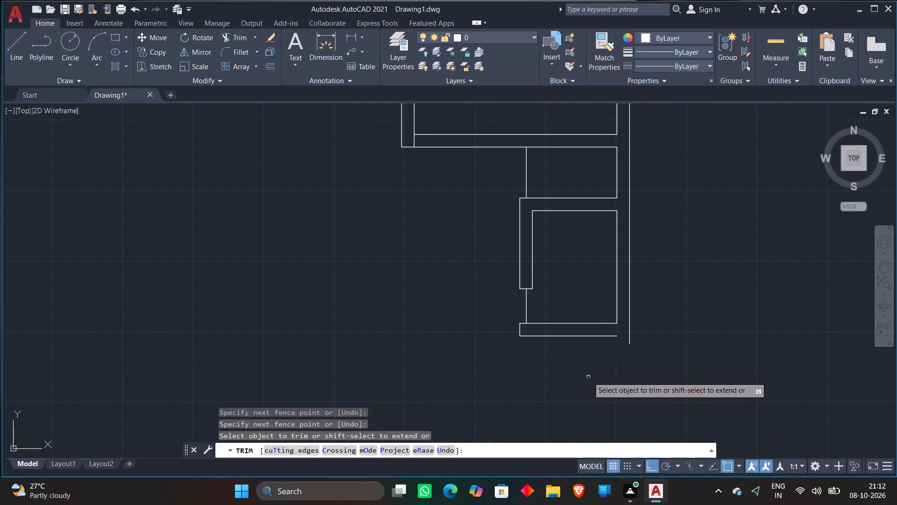
key(Escape)
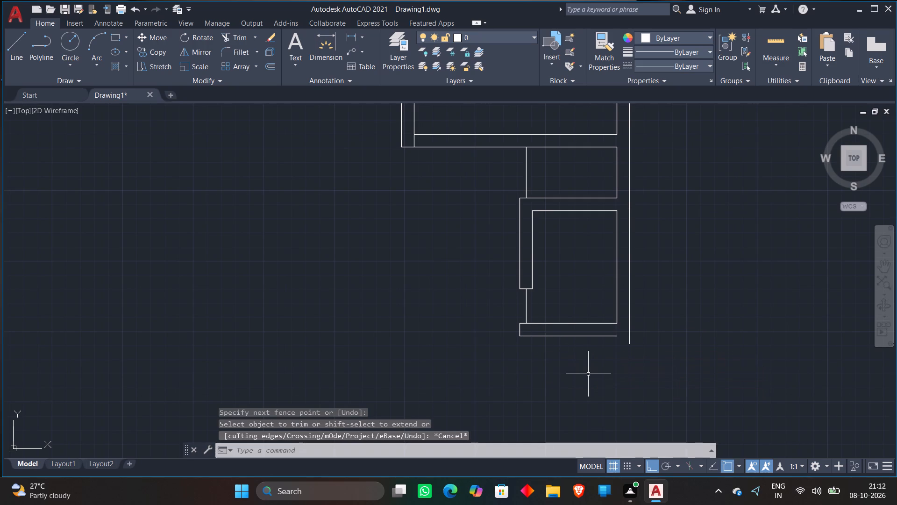
Draw a room outline from the bottom wall's east end: 11'2" down, 9' west, and up past the 5' × 6'8" space's bottom wall.
middle_drag(555, 387, 555, 388)
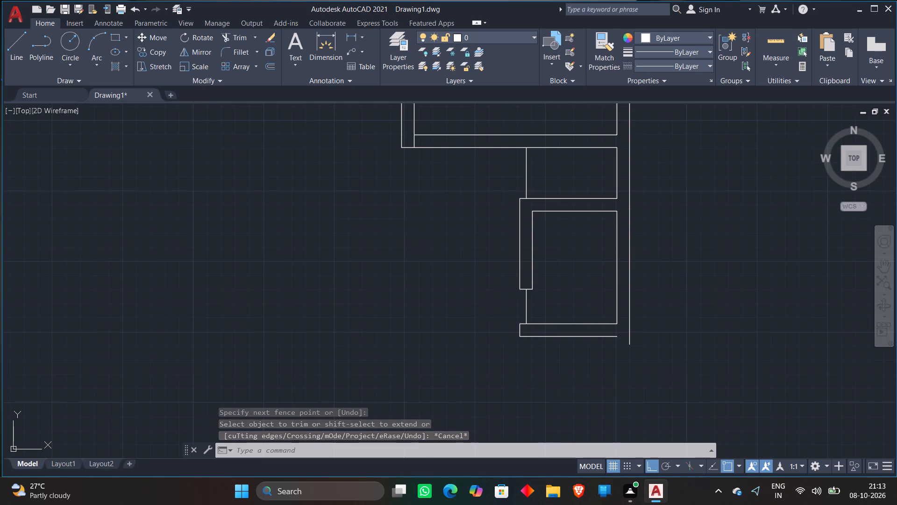
middle_drag(555, 388, 557, 337)
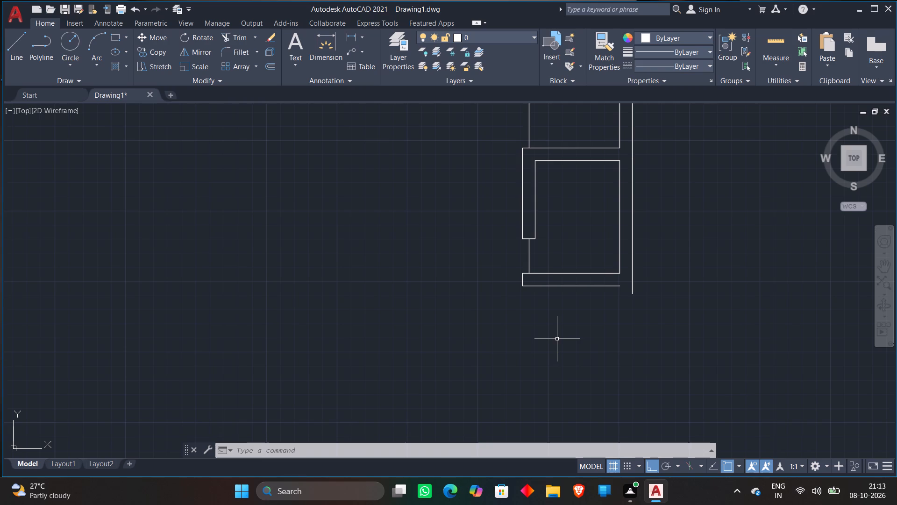
key(l)
key(Return)
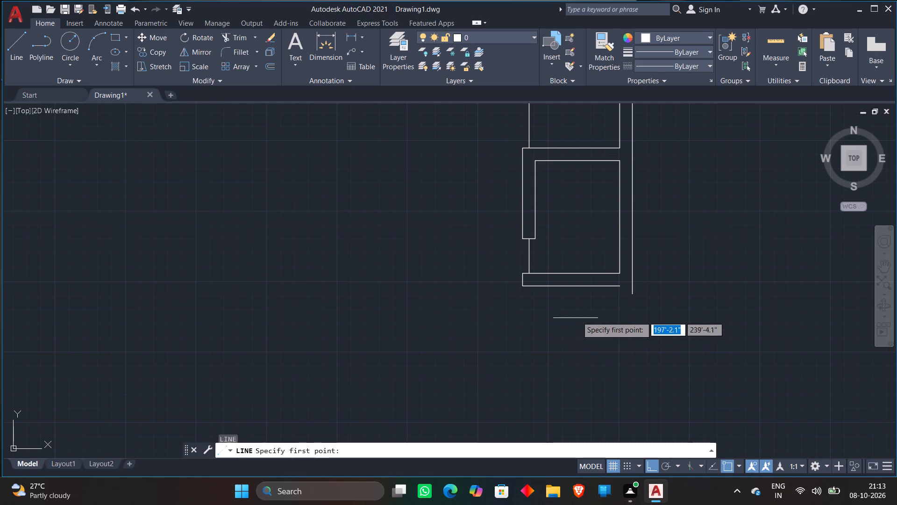
click(611, 288)
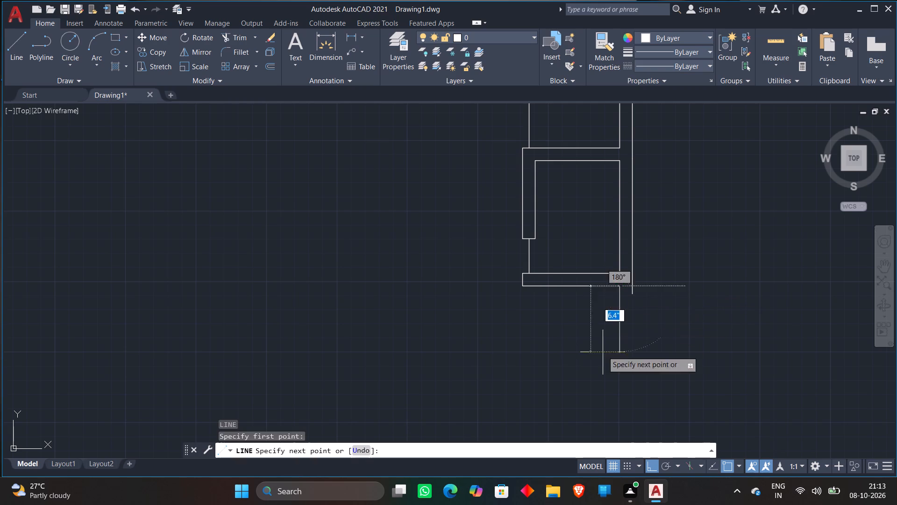
text(11'2")
key(Return)
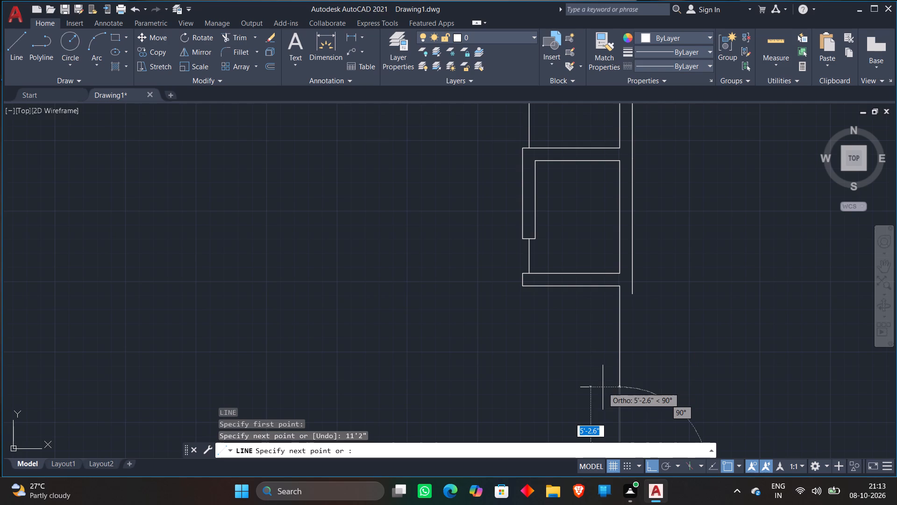
scroll(601, 385, down, 1)
middle_drag(601, 385, 591, 284)
scroll(591, 284, down, 1)
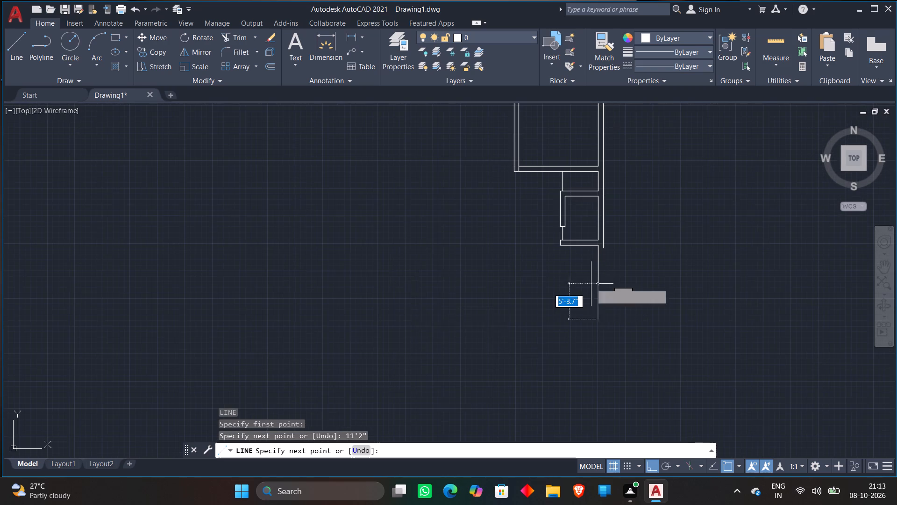
text(9')
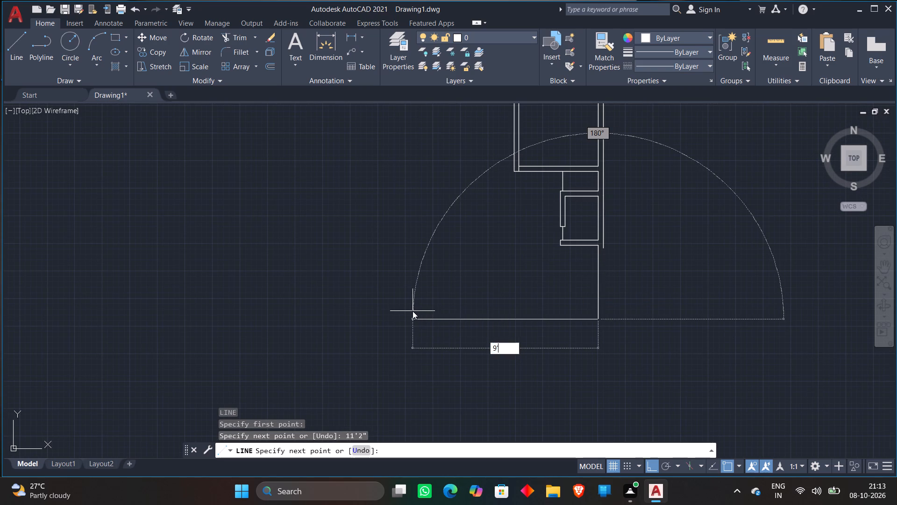
key(Return)
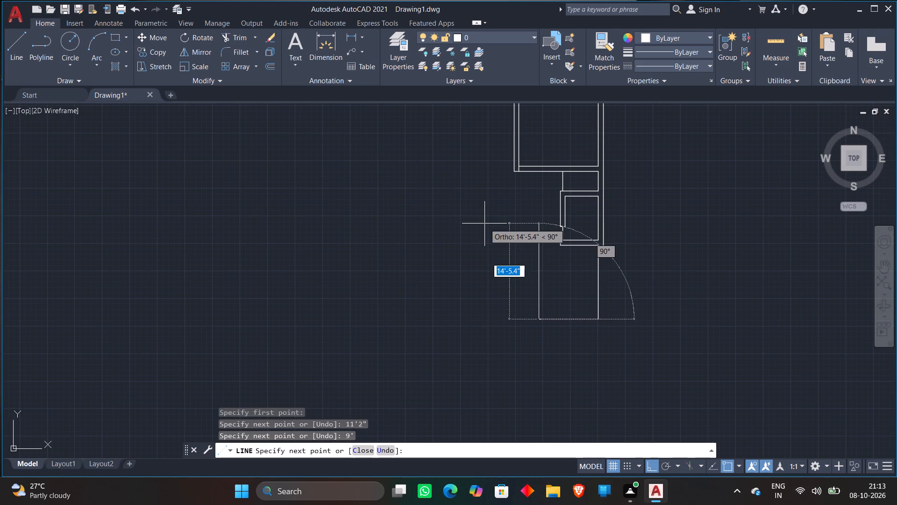
click(484, 224)
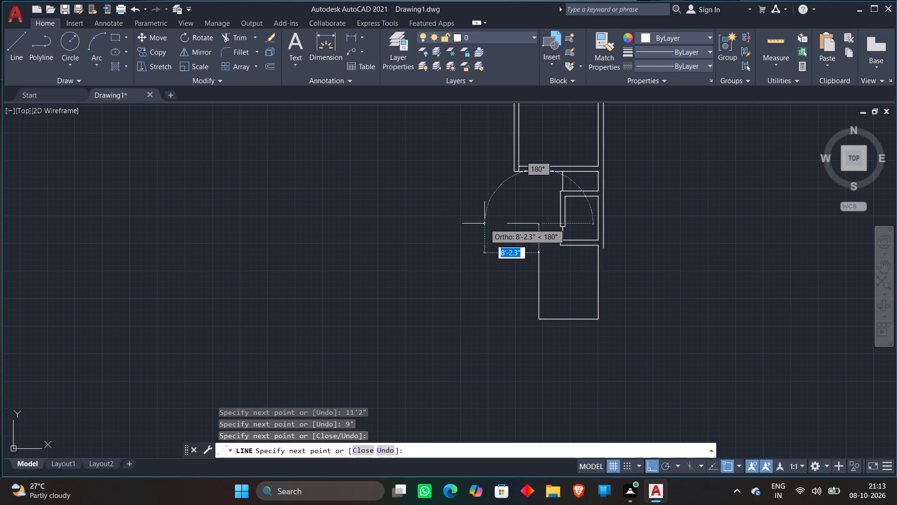
key(Escape)
Extend the 5' × 6'8" space's inner bottom line west to the new room's west line.
text(EX)
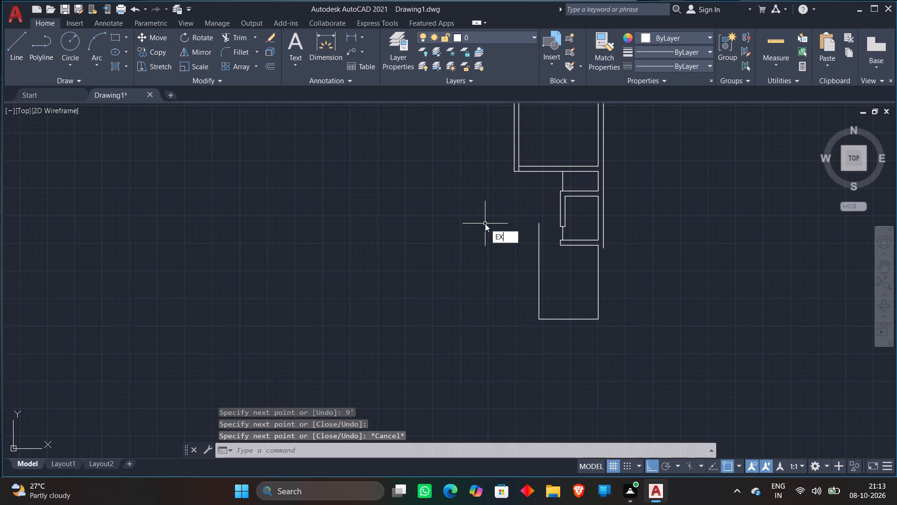
key(space)
scroll(580, 232, up, 2)
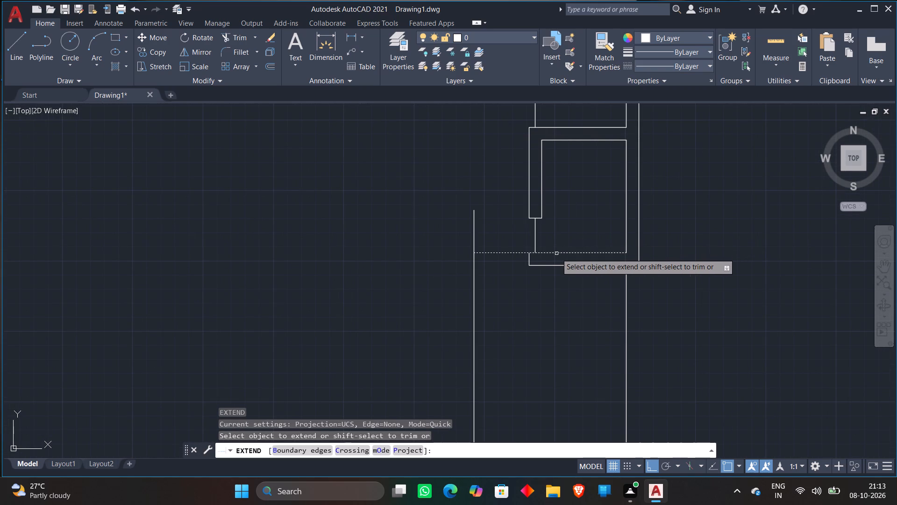
click(556, 253)
key(Escape)
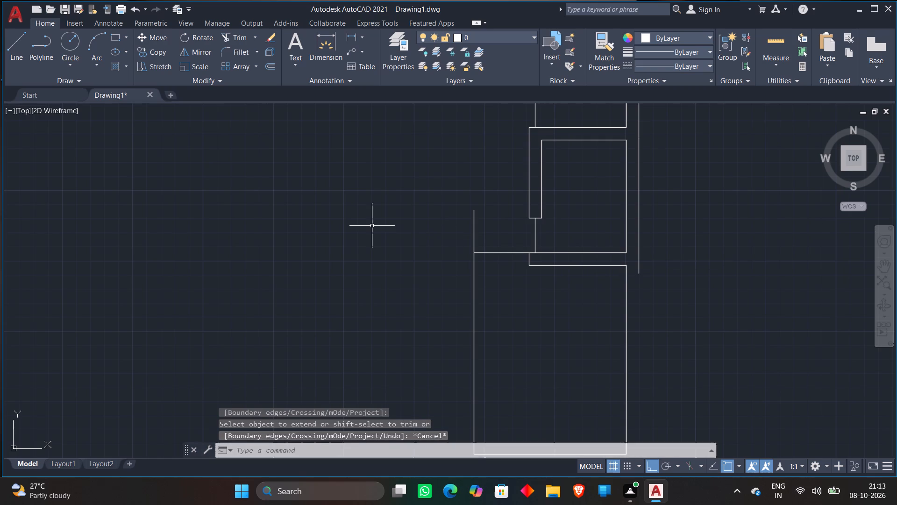
Offset the new room's west, east and bottom lines outward by 9".
key(o)
key(Return)
key(9)
key(shift+quotedbl)
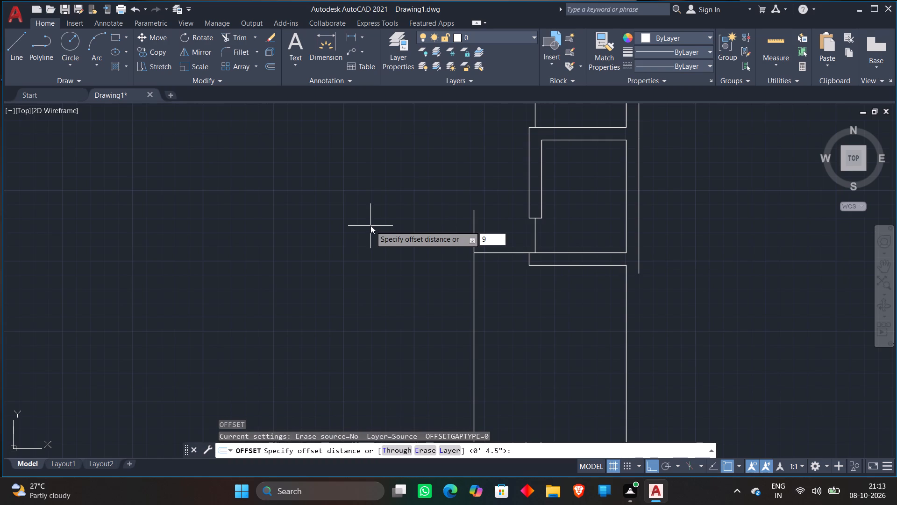
key(Return)
scroll(392, 215, down, 2)
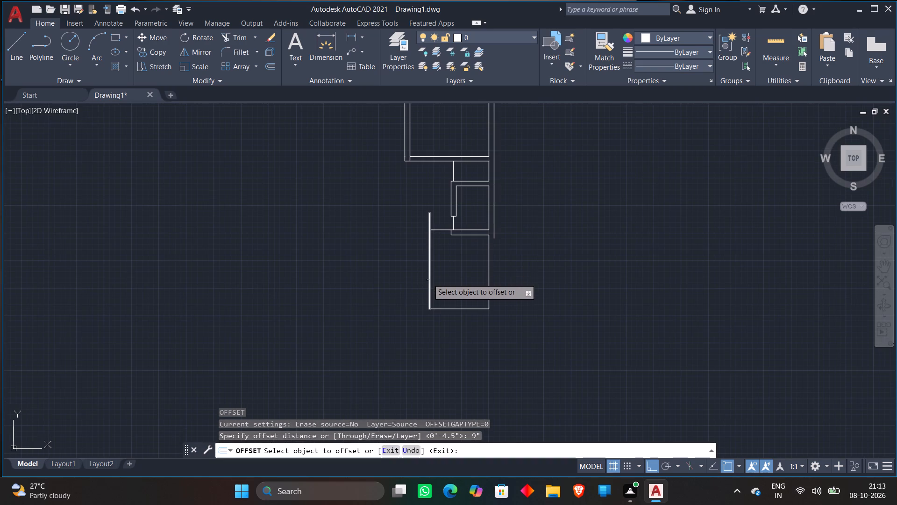
click(429, 281)
click(405, 281)
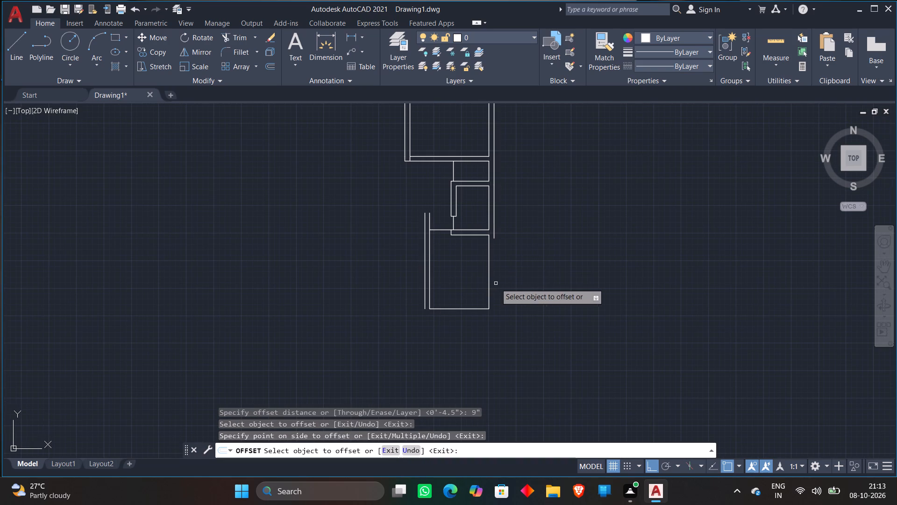
click(488, 287)
click(506, 281)
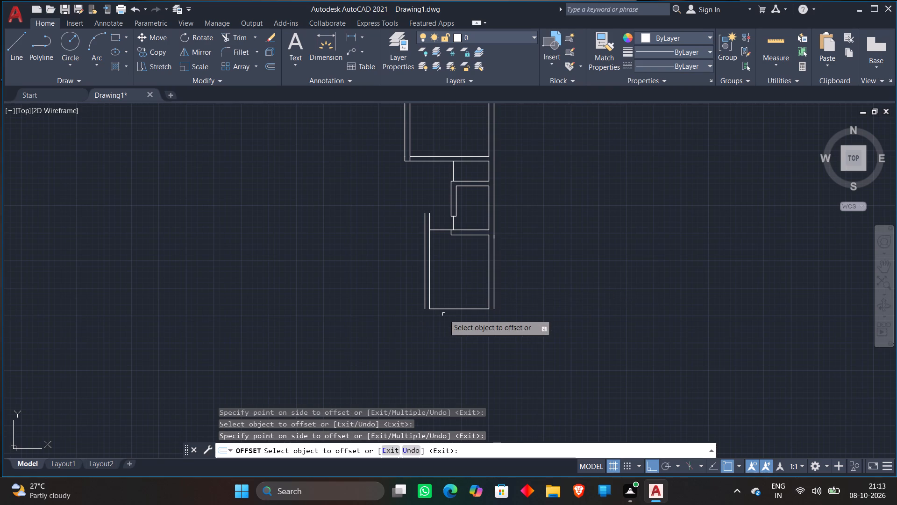
click(448, 309)
click(445, 339)
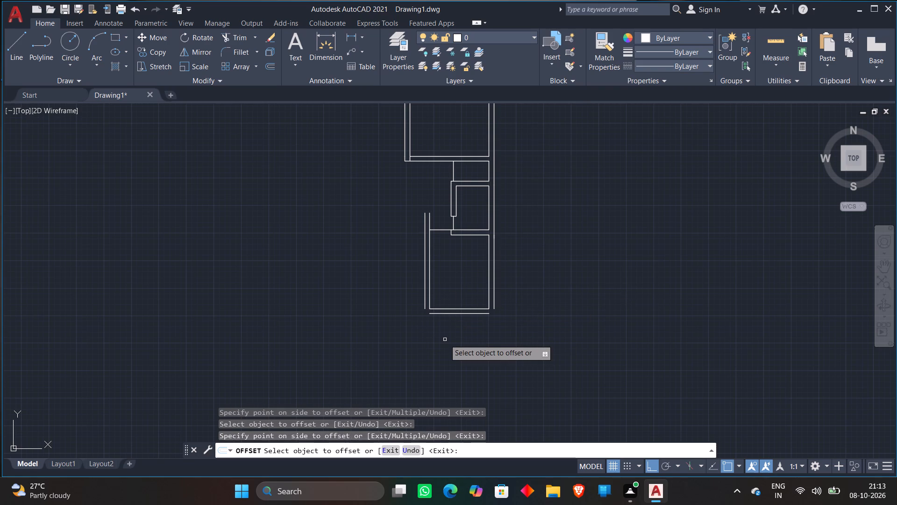
key(Escape)
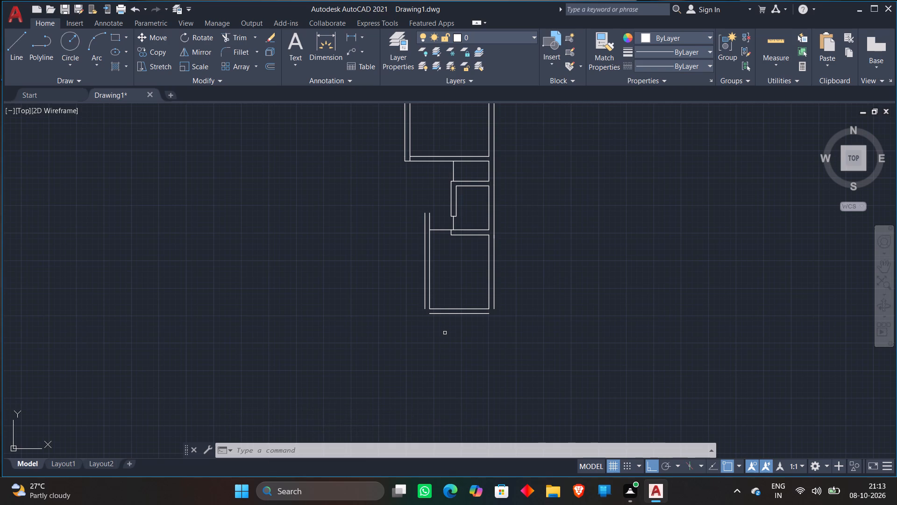
Extend the new room's top wall line west to the outer west wall line.
scroll(451, 299, up, 1)
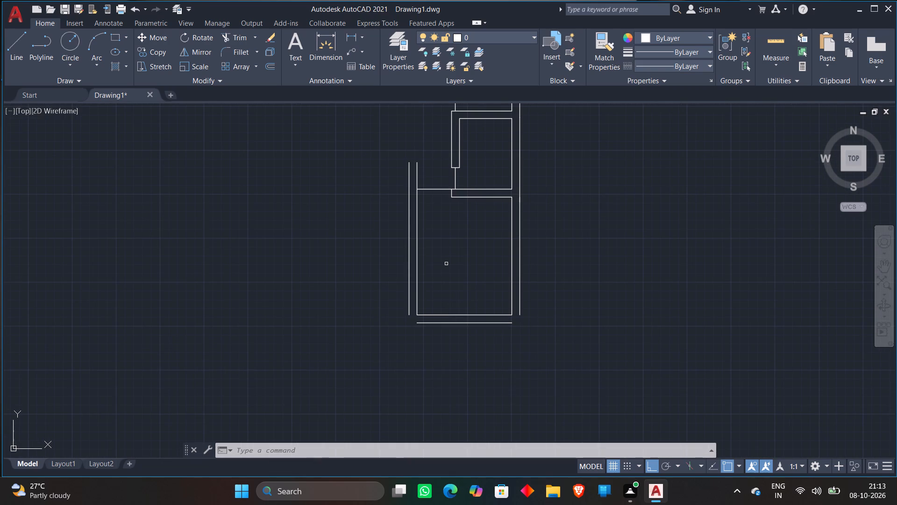
text(EX)
key(space)
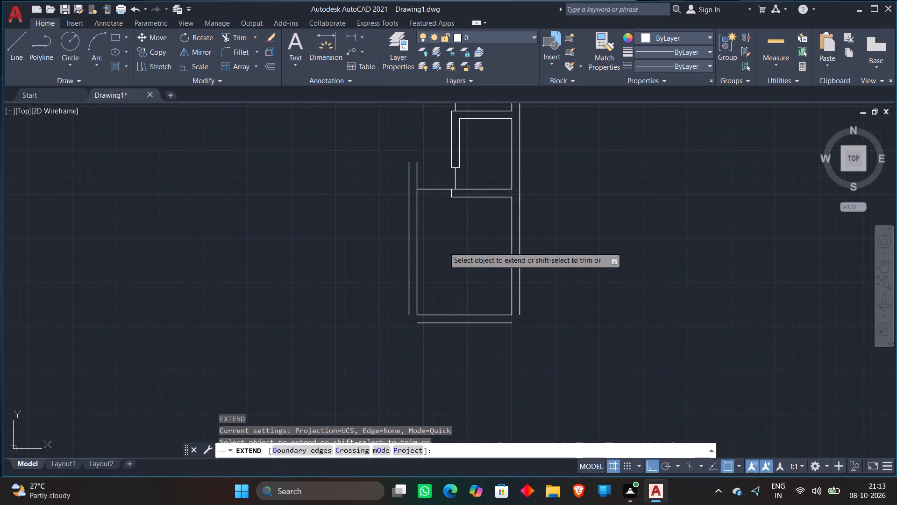
click(432, 189)
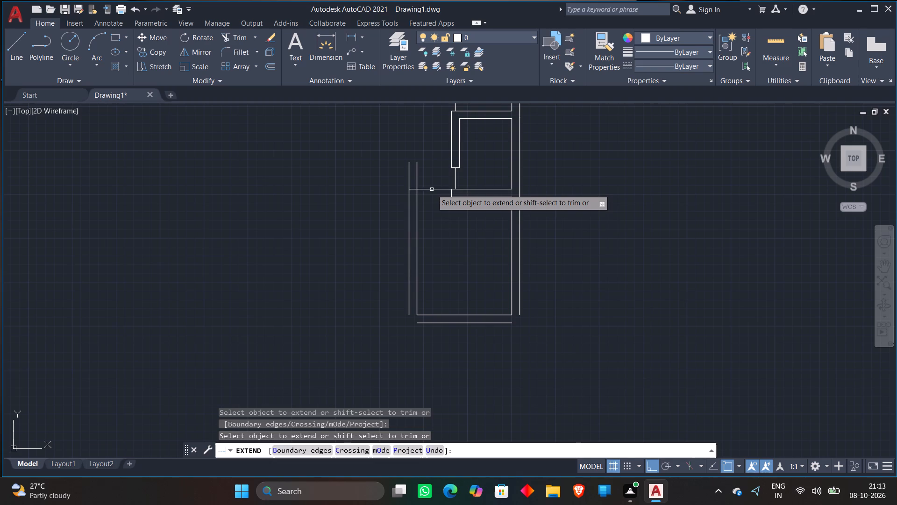
key(Escape)
Trim both west wall lines where they project above the new room's top wall line.
text(TR)
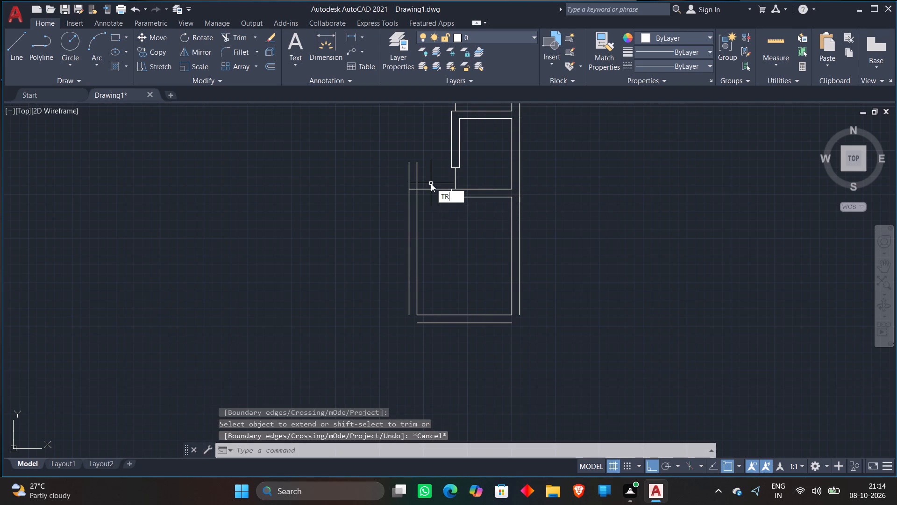
key(space)
click(426, 174)
click(384, 180)
key(Escape)
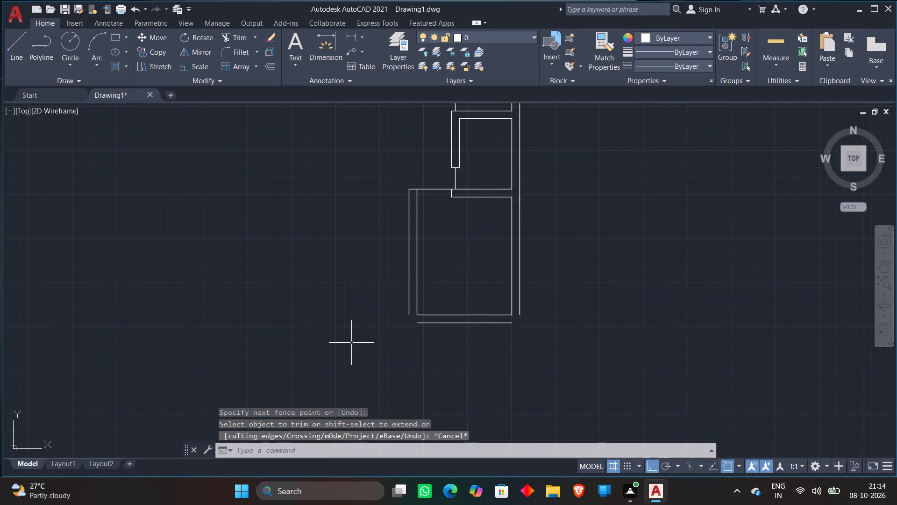
Fillet the outer wall lines with zero radius into closed corners at the new room's southwest and southeast.
key(e)
key(Escape)
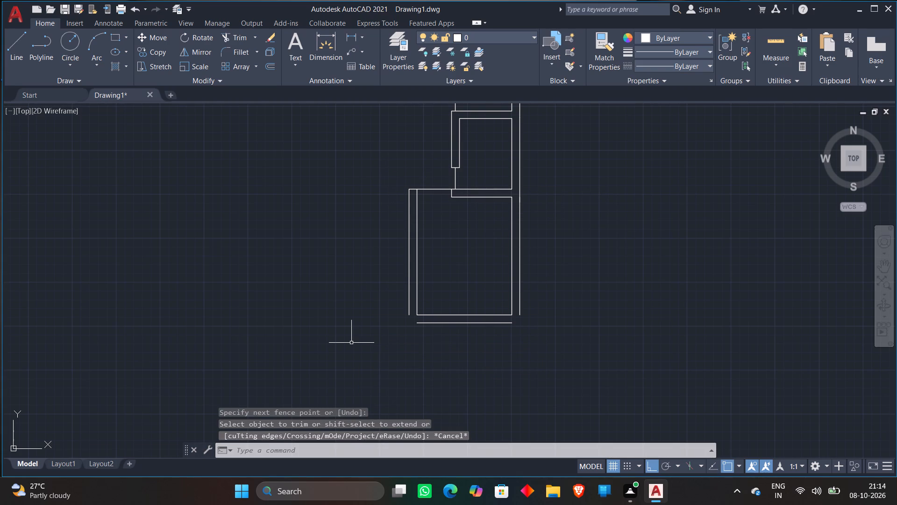
text(F)
key(space)
click(409, 310)
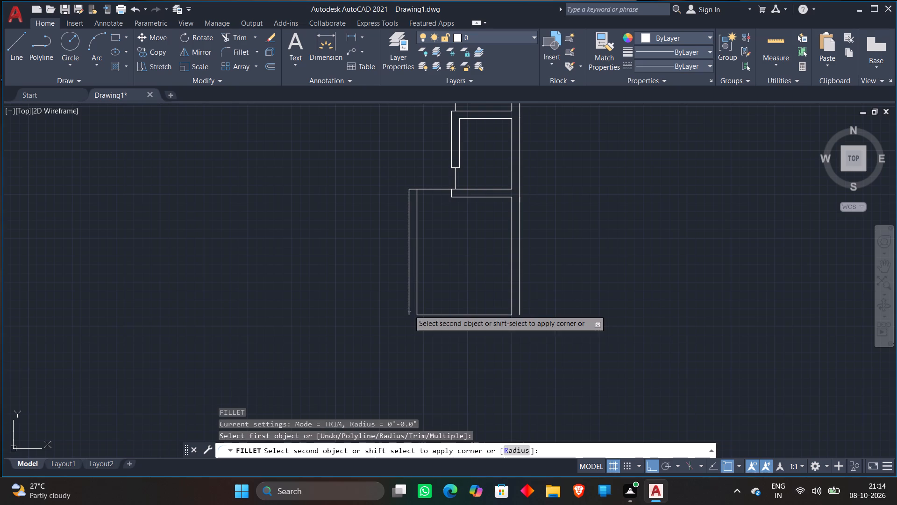
click(419, 322)
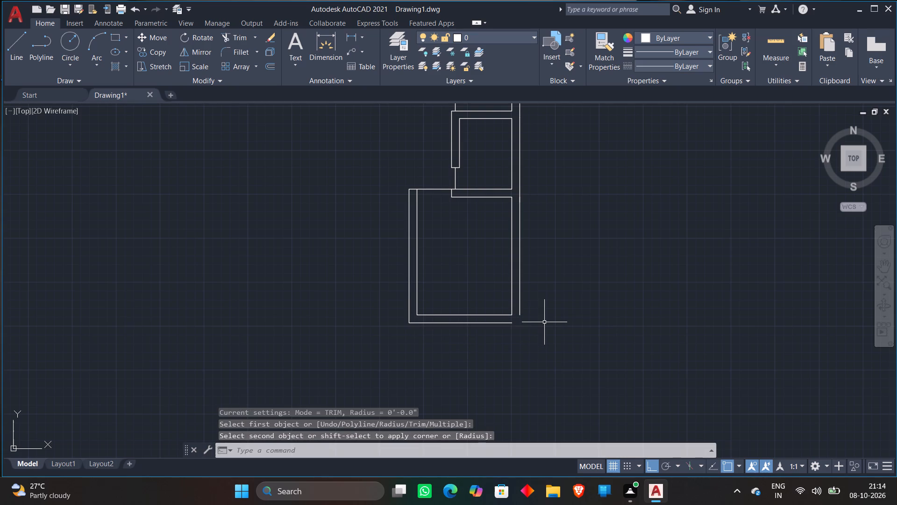
key(space)
click(520, 314)
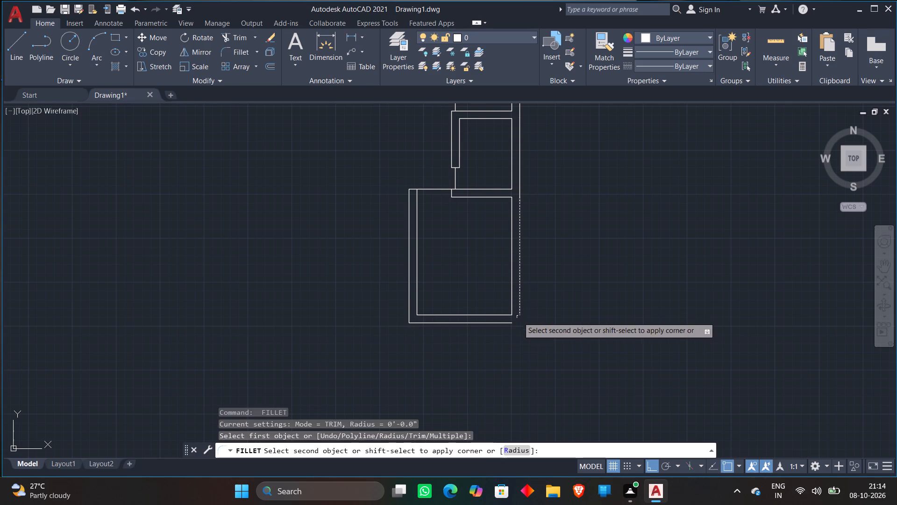
click(512, 324)
key(Escape)
Offset the new room's top wall line downward by 4.5".
scroll(430, 207, up, 2)
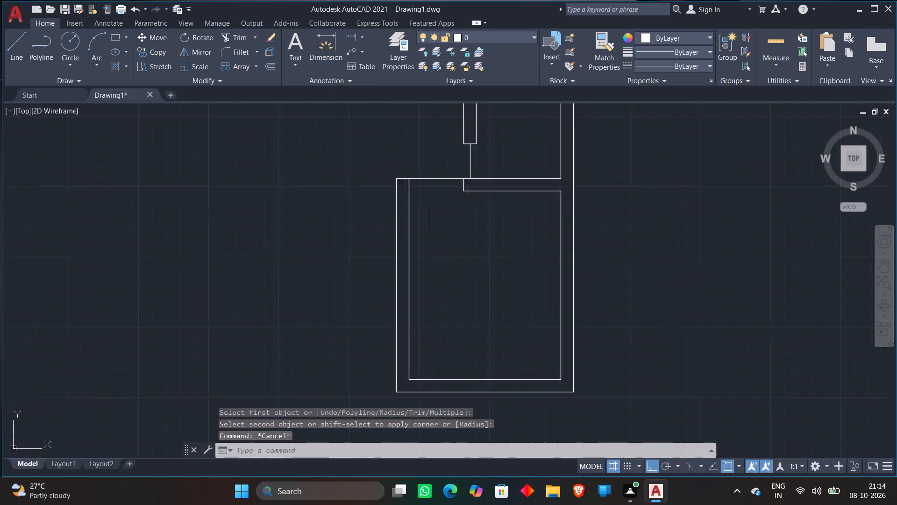
key(o)
key(Return)
text(4.5)
key(shift+quotedbl)
key(Return)
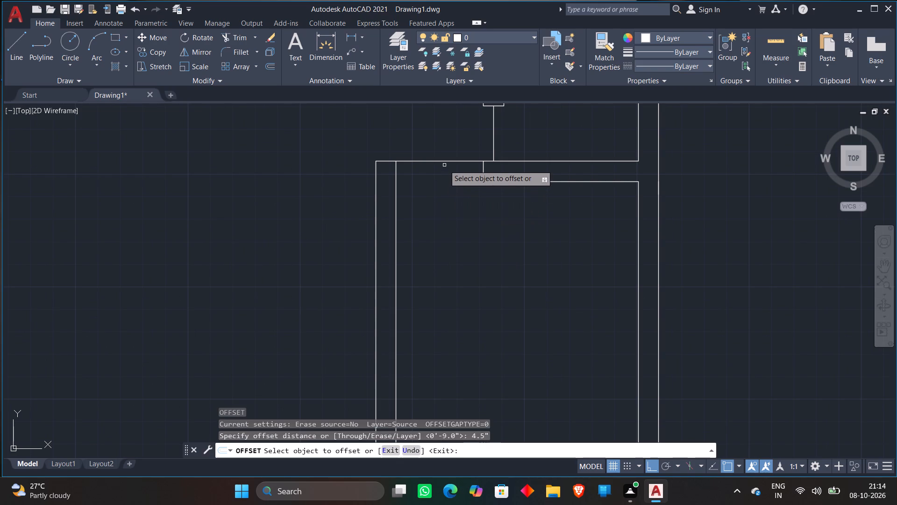
click(444, 163)
click(442, 179)
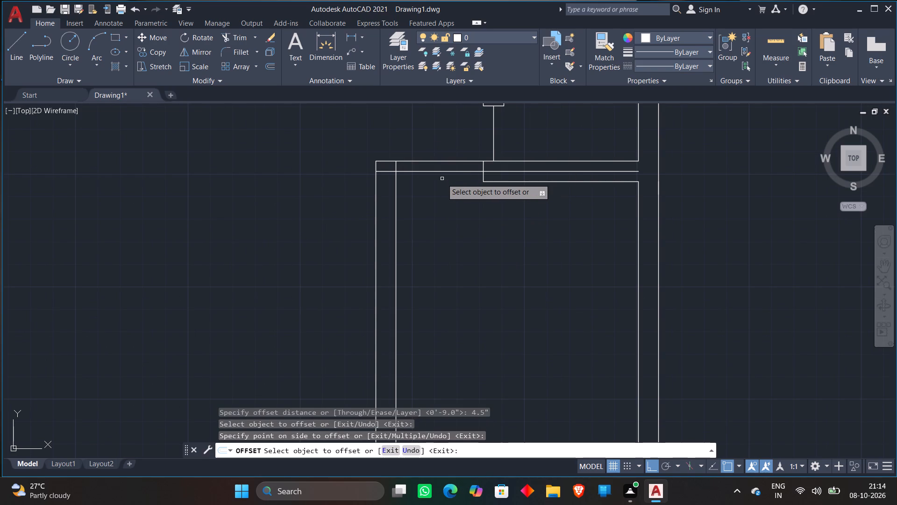
key(Escape)
Trim the new room's top wall lines so only the 4.5" centre line spans the opening between the west wall and the wall corner.
key(t)
text(R)
key(space)
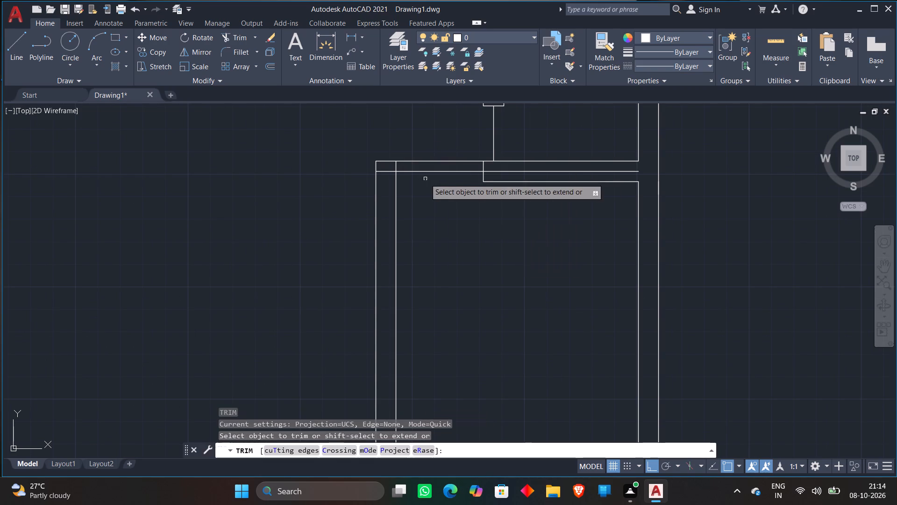
click(388, 166)
click(388, 171)
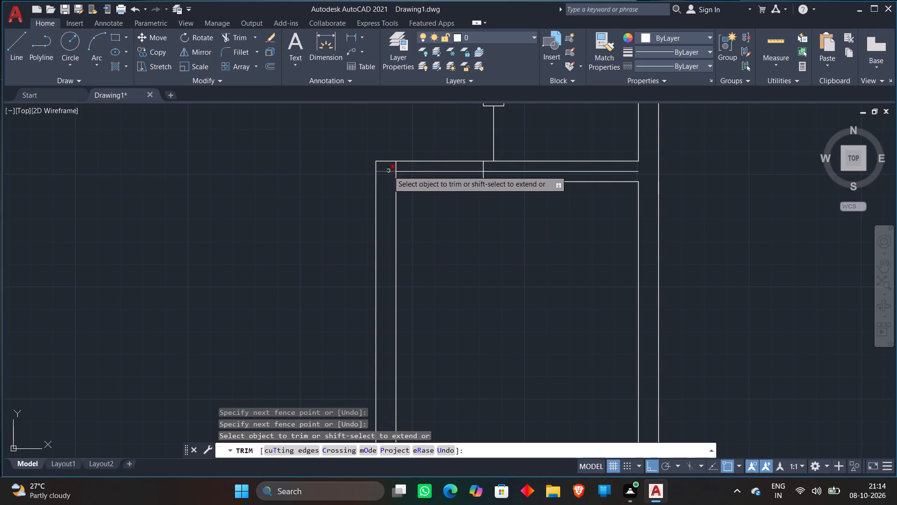
click(415, 164)
click(420, 152)
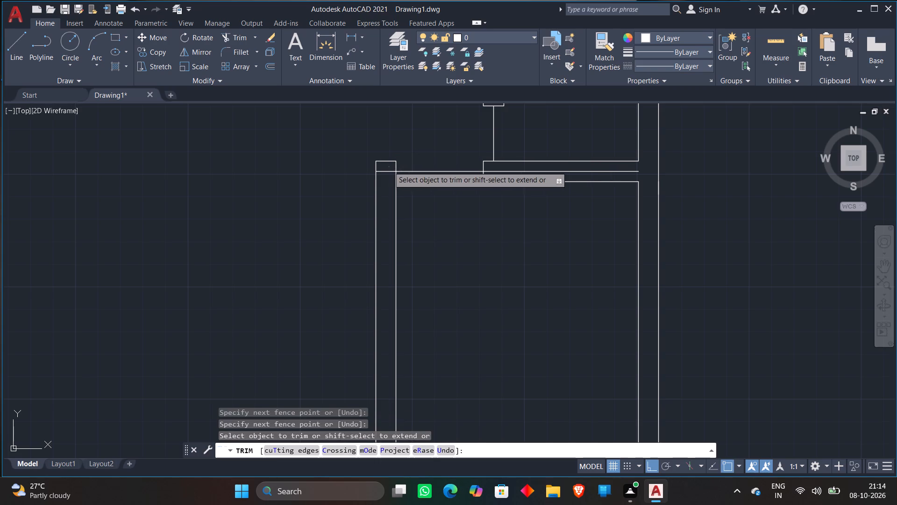
click(387, 169)
click(382, 186)
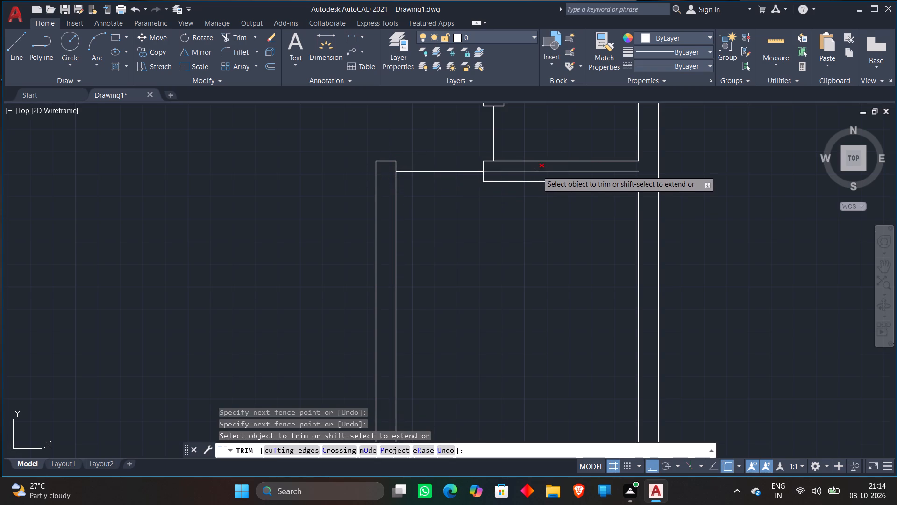
click(537, 171)
key(Escape)
Trim the short line segment between the inner and outer west wall lines at the northwest room's southwest corner.
scroll(549, 232, down, 3)
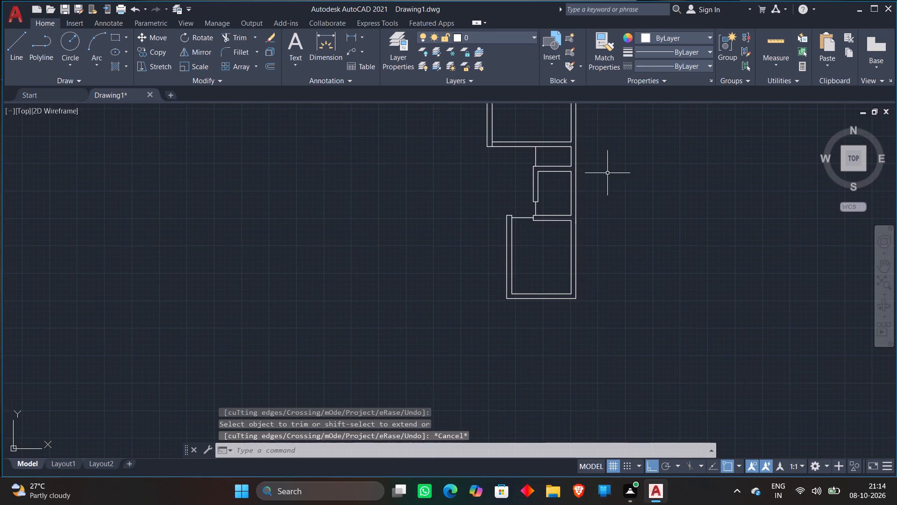
middle_drag(607, 173, 644, 298)
scroll(534, 195, up, 3)
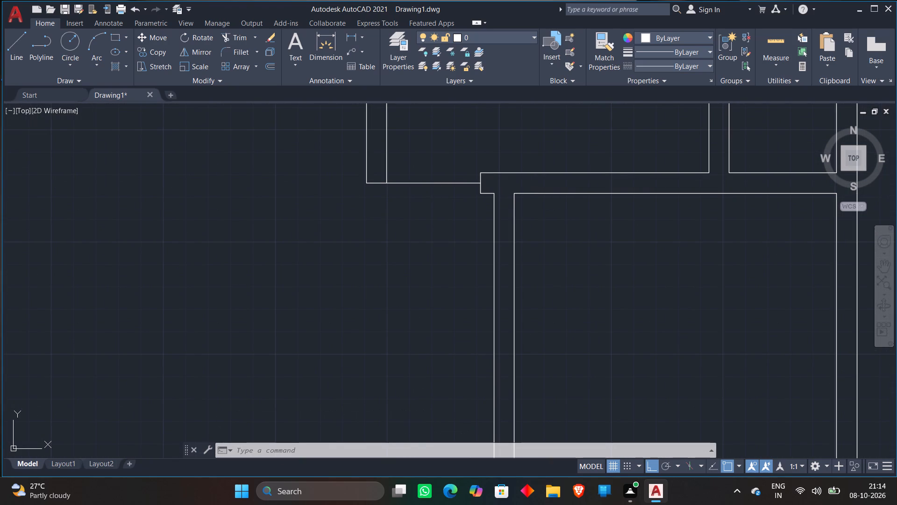
text(TR)
key(space)
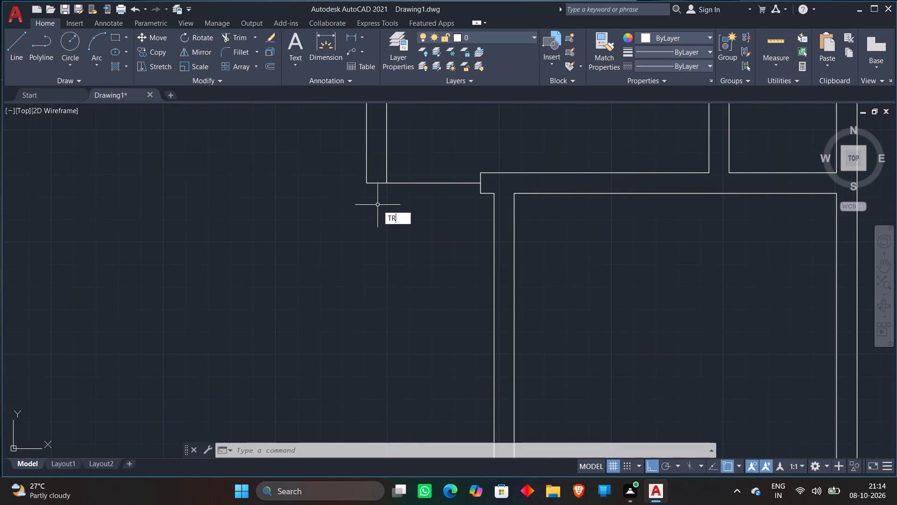
click(381, 180)
click(381, 194)
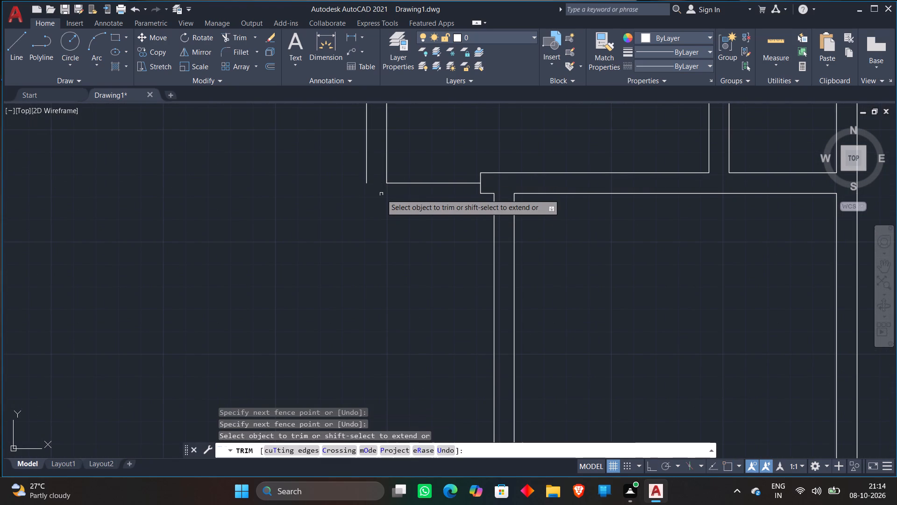
key(Escape)
Draw two short horizontal lines, the upper about 2'-3" long, across the wall between the northwest room and the upper small northeast room.
scroll(397, 239, down, 3)
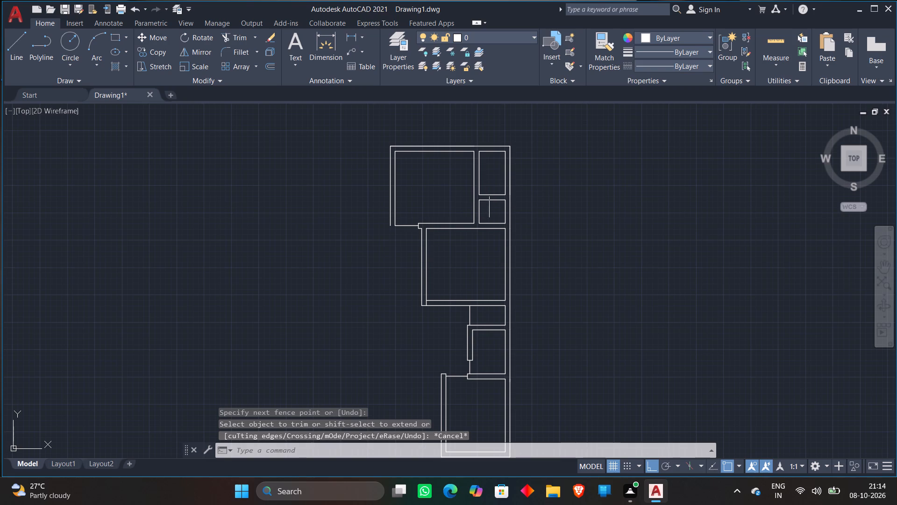
scroll(486, 167, up, 2)
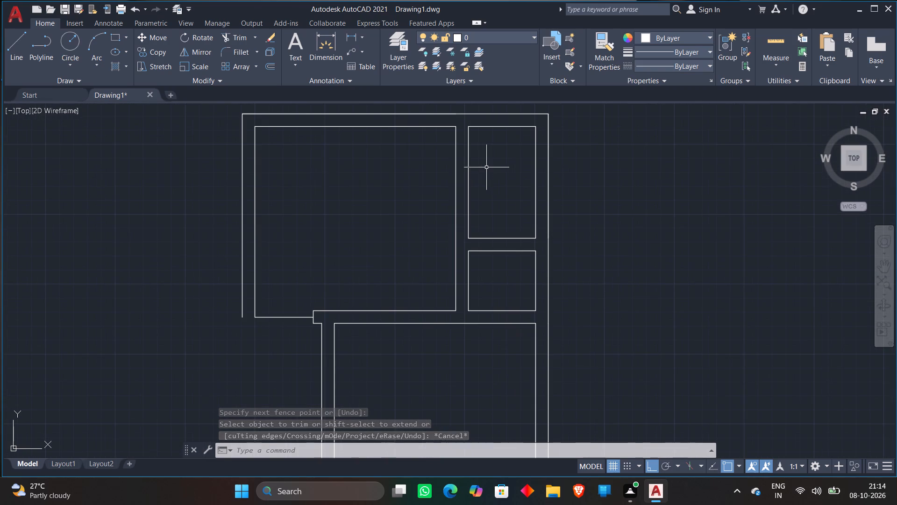
key(l)
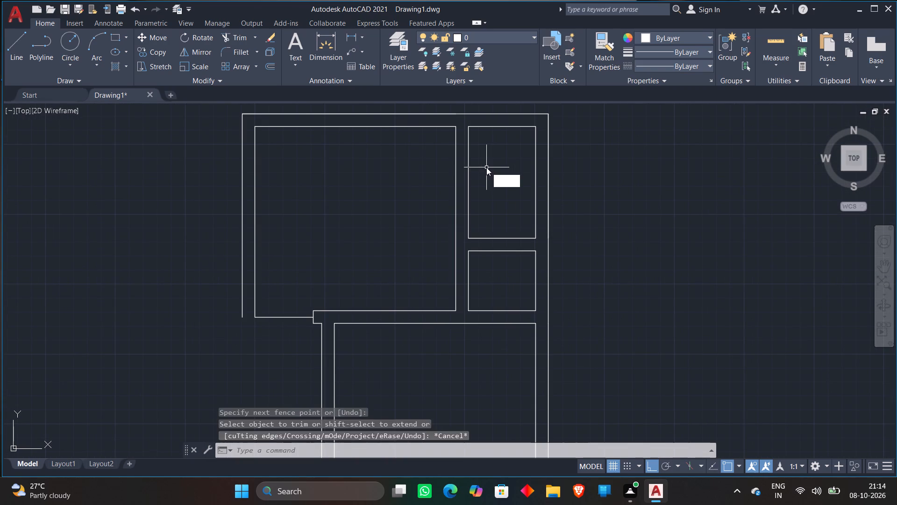
key(Return)
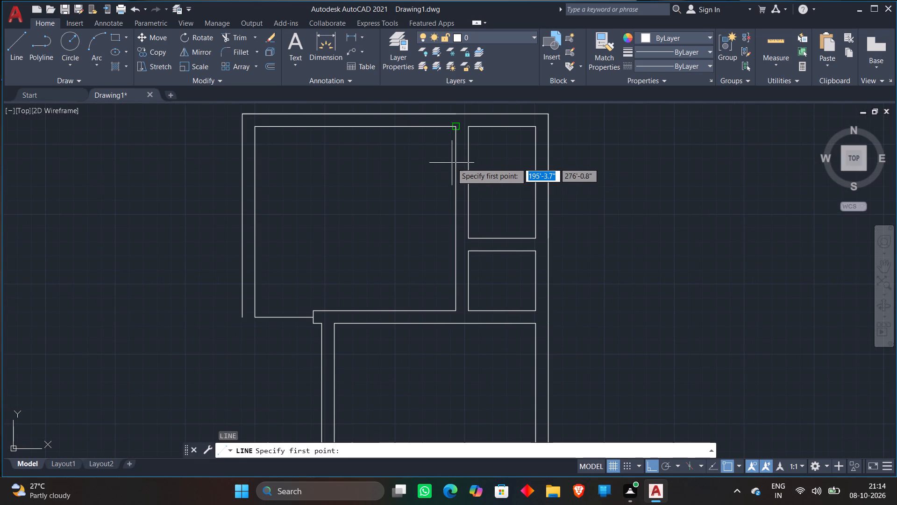
click(449, 159)
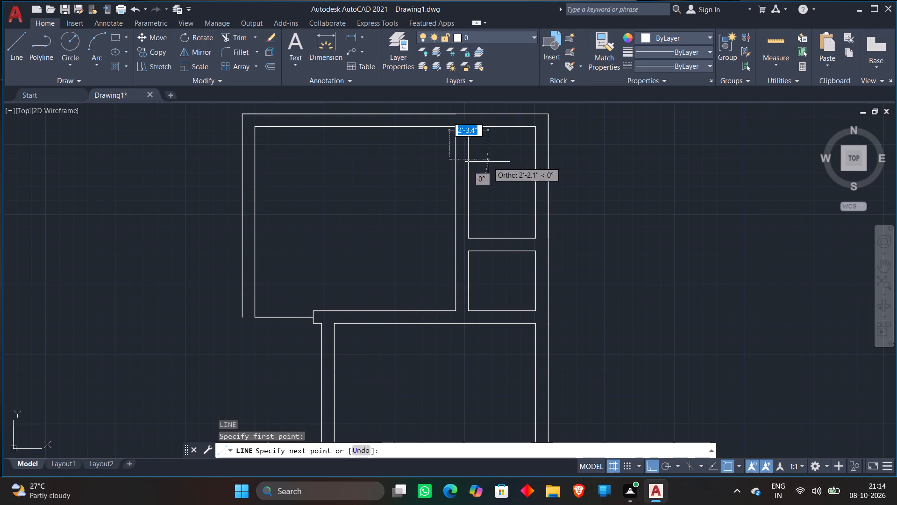
click(488, 162)
key(Escape)
key(l)
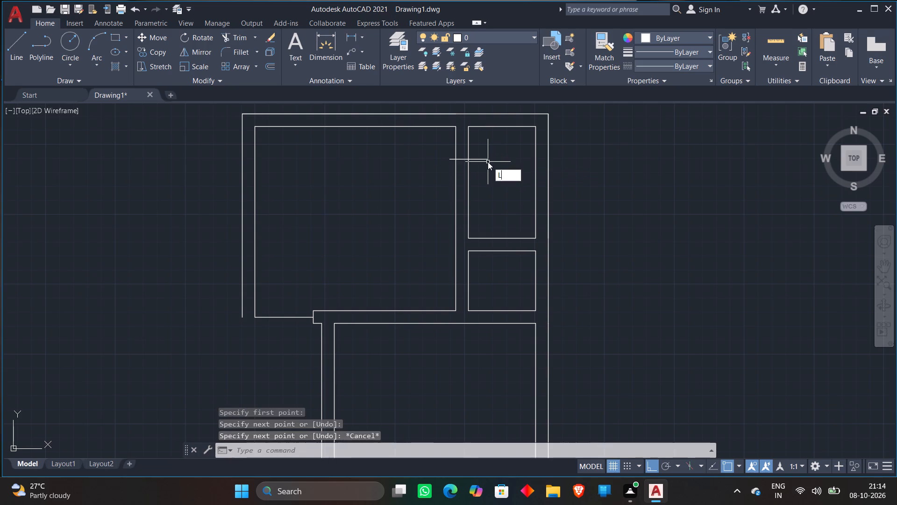
key(Return)
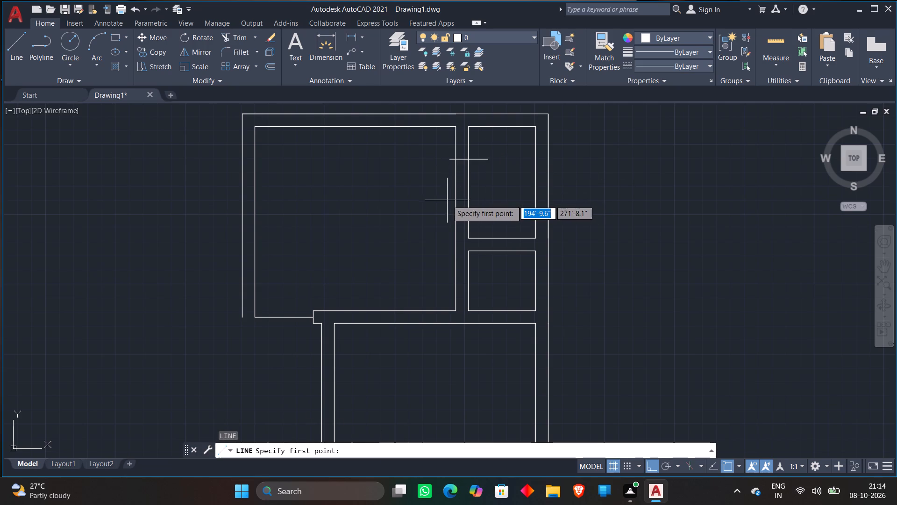
click(447, 200)
click(493, 198)
key(Escape)
Trim the overhanging ends of both crossing lines and the wall faces between them to form a doorway into the upper small room.
text(TR)
key(space)
click(480, 152)
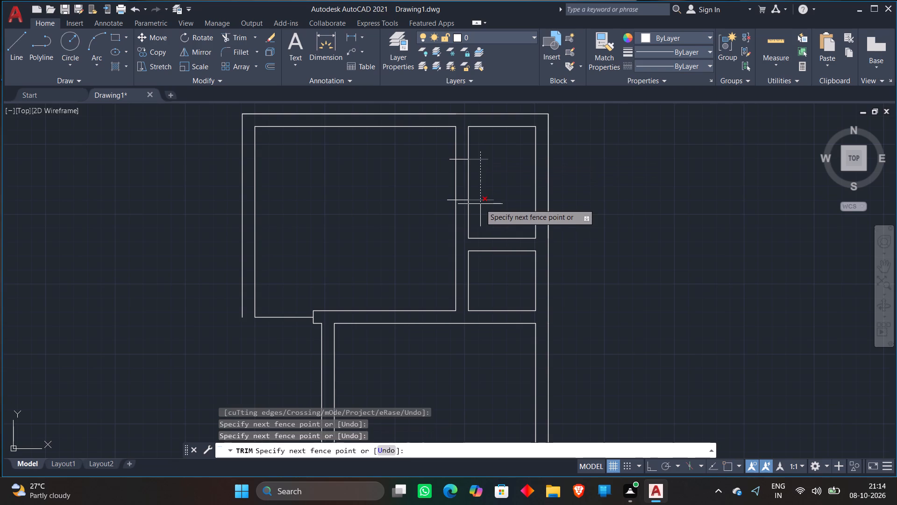
click(480, 204)
click(451, 155)
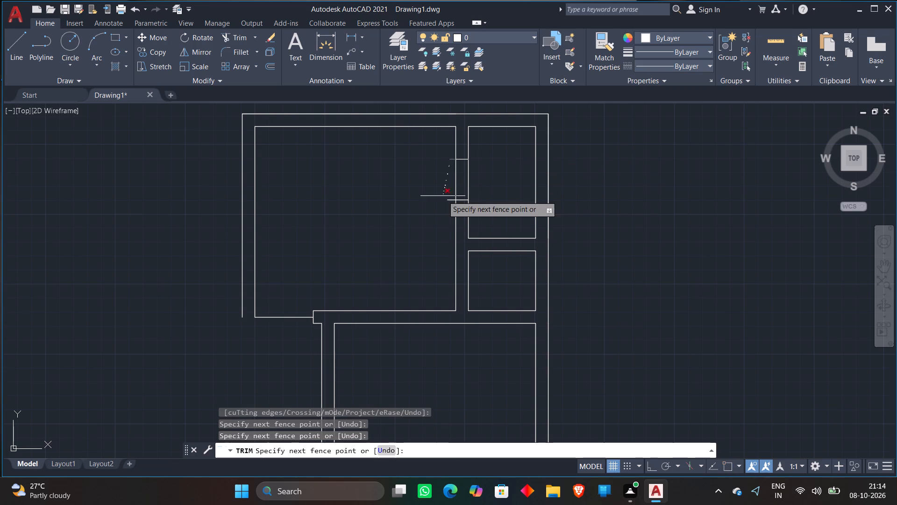
click(451, 210)
click(449, 185)
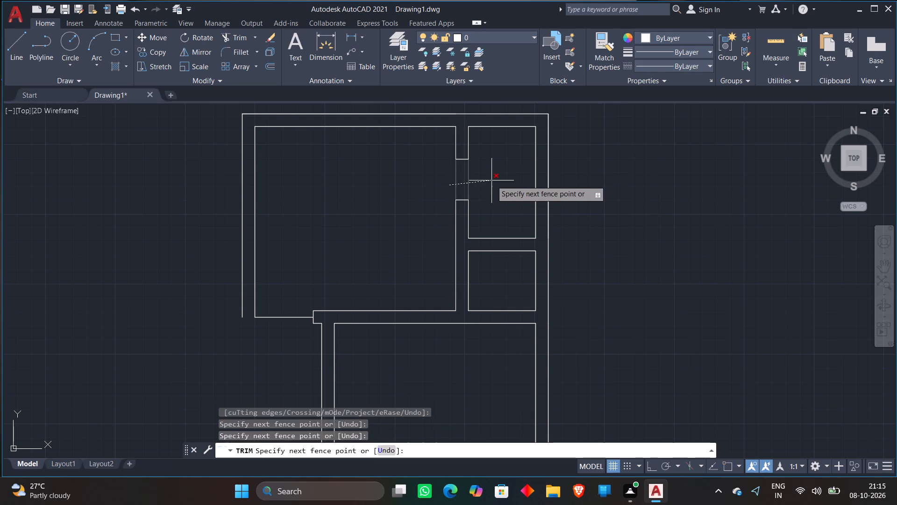
click(491, 180)
key(Escape)
Draw a vertical line down the middle of the new doorway, joining the midpoints of its two jambs.
key(l)
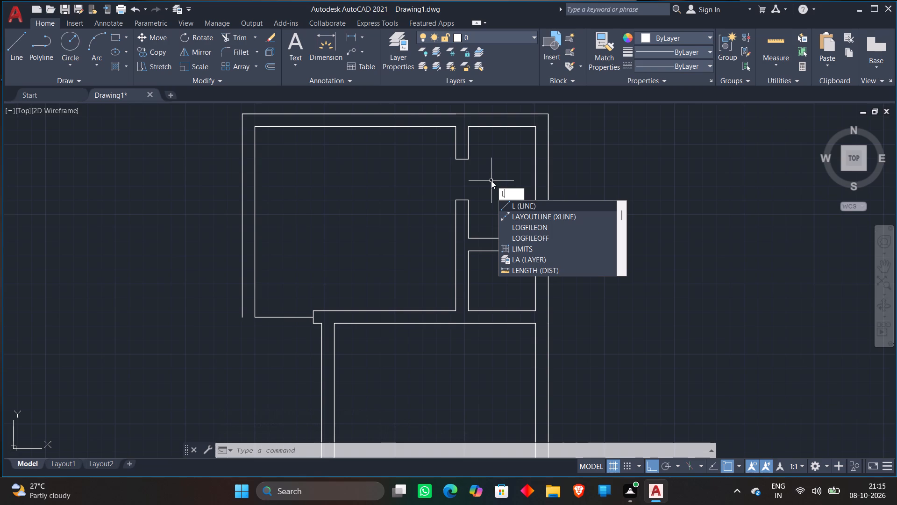
key(Return)
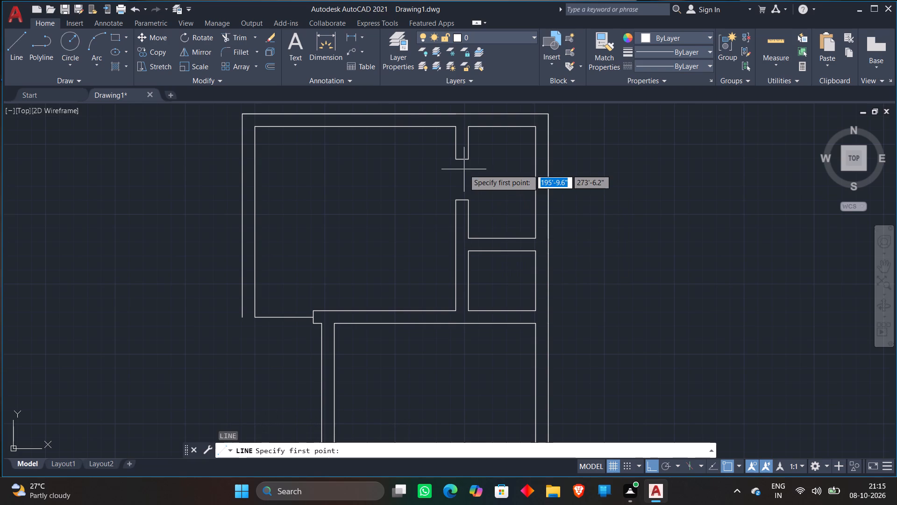
click(461, 161)
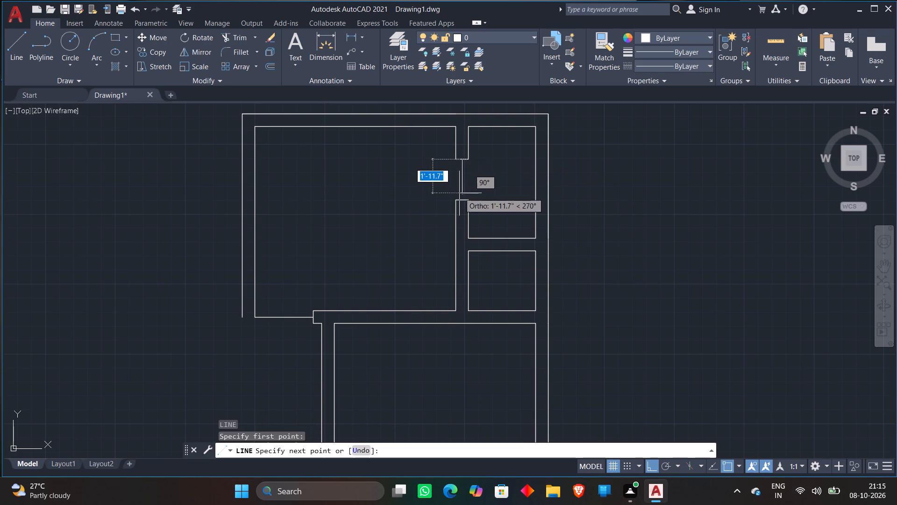
click(460, 199)
key(Escape)
Extend the lower small room's top wall line west to the far face of the adjoining wall.
scroll(487, 165, down, 1)
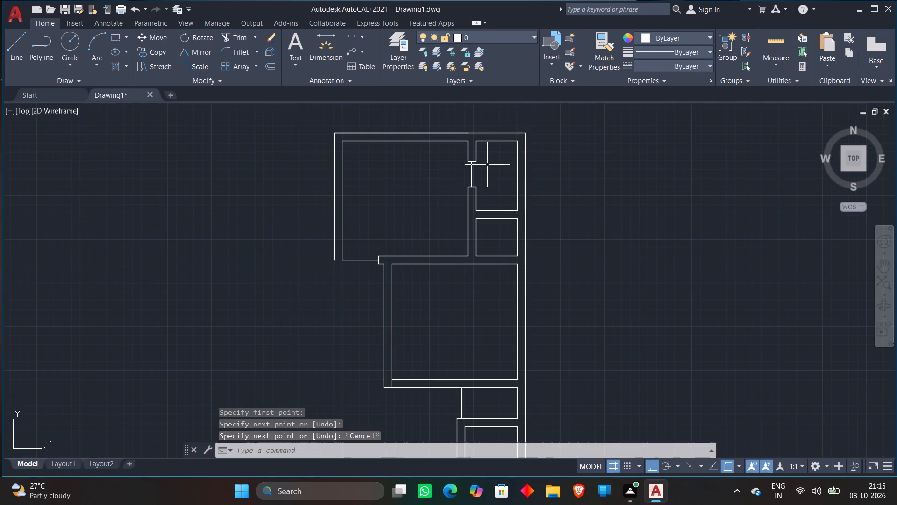
scroll(484, 212, up, 3)
text(EX)
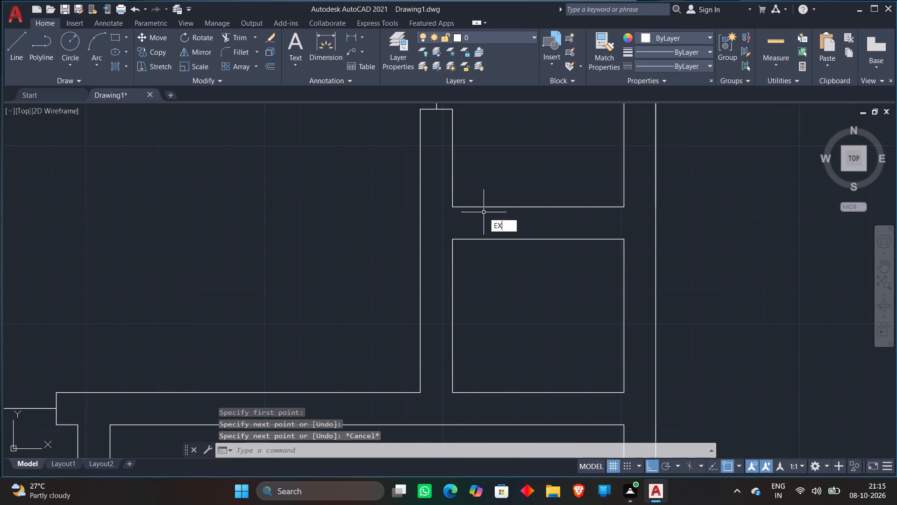
key(space)
click(468, 239)
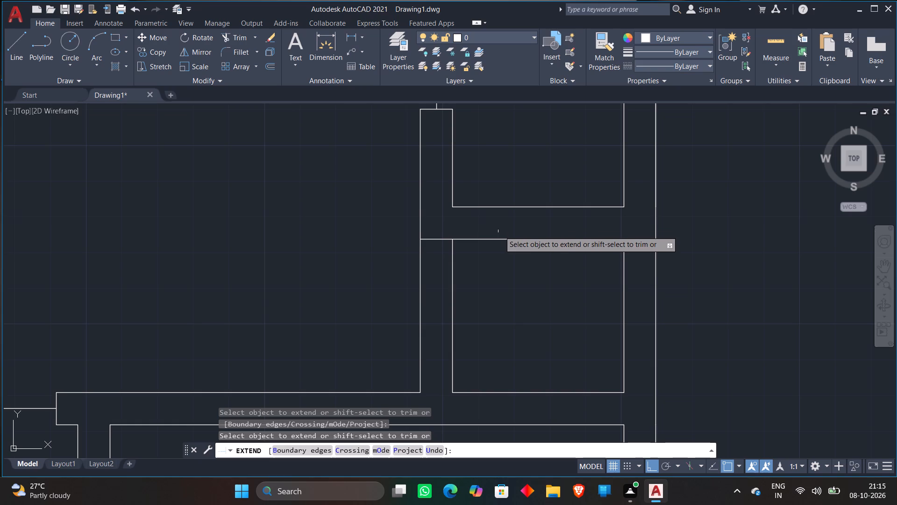
key(Escape)
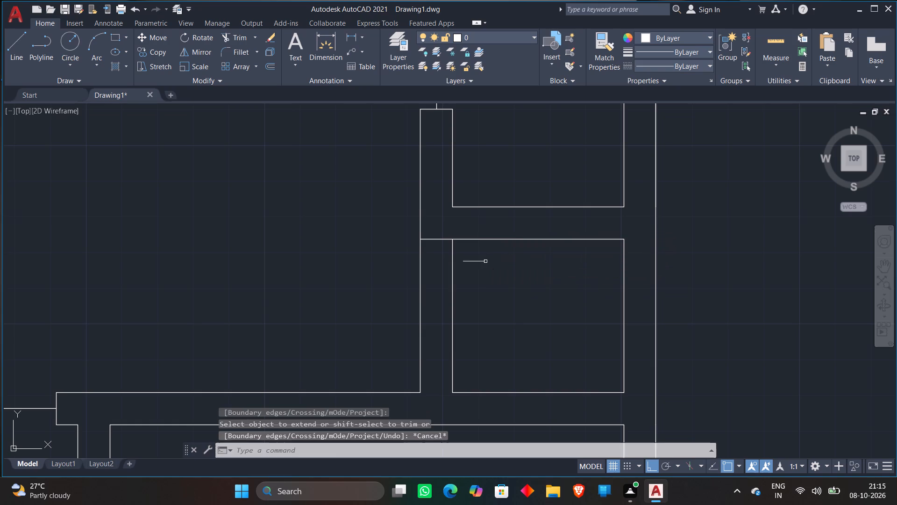
Offset the lower small room's west wall line westward into three successive lines spaced 2" apart.
scroll(496, 232, down, 1)
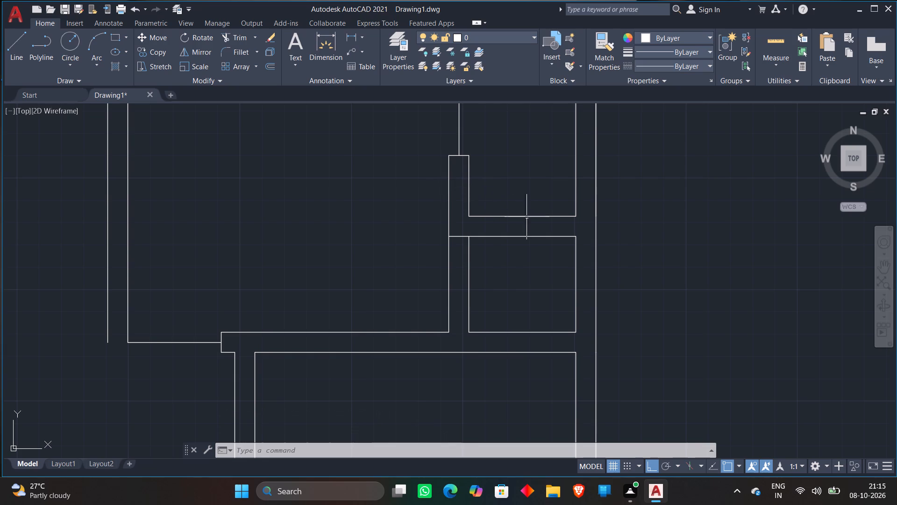
key(o)
key(Return)
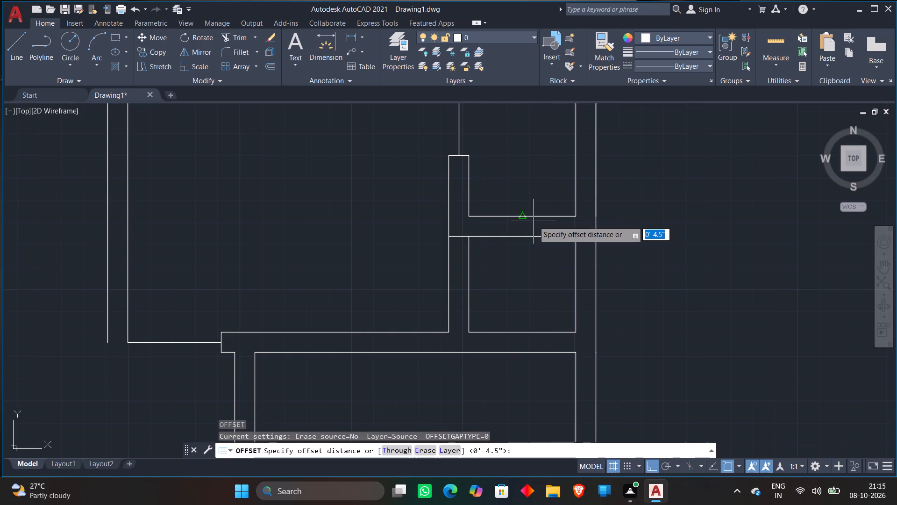
text(2")
key(Return)
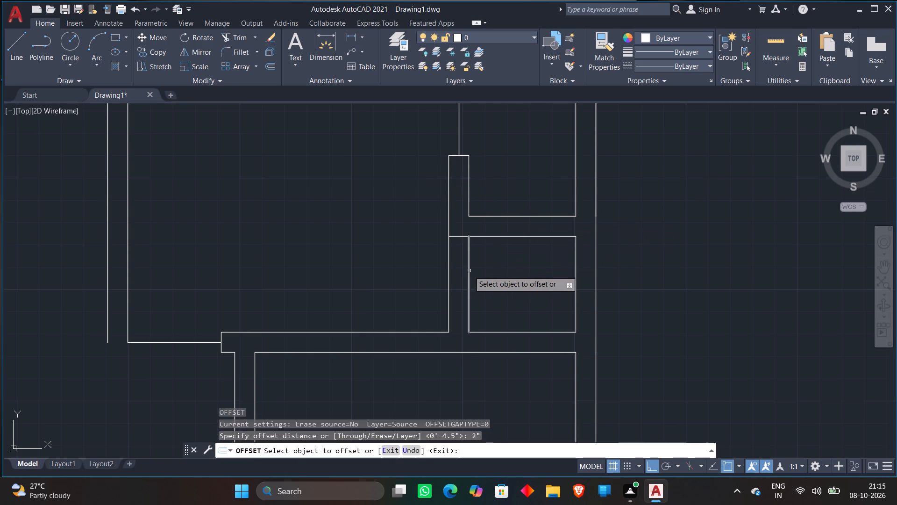
click(469, 271)
click(459, 279)
click(465, 267)
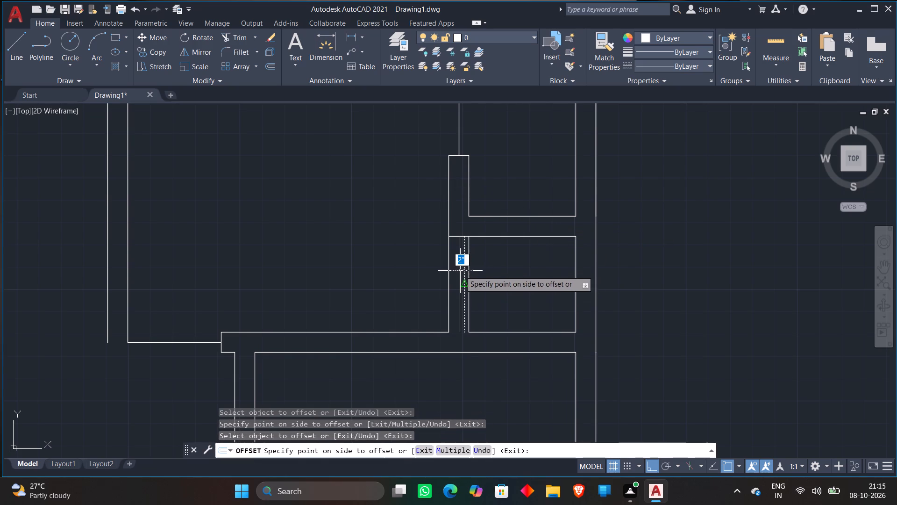
click(460, 271)
click(464, 269)
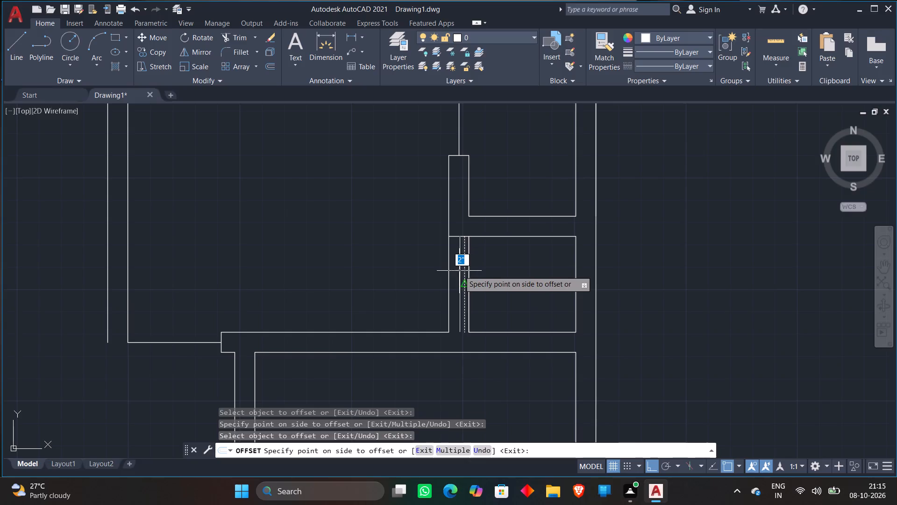
click(459, 271)
scroll(461, 269, up, 2)
click(470, 270)
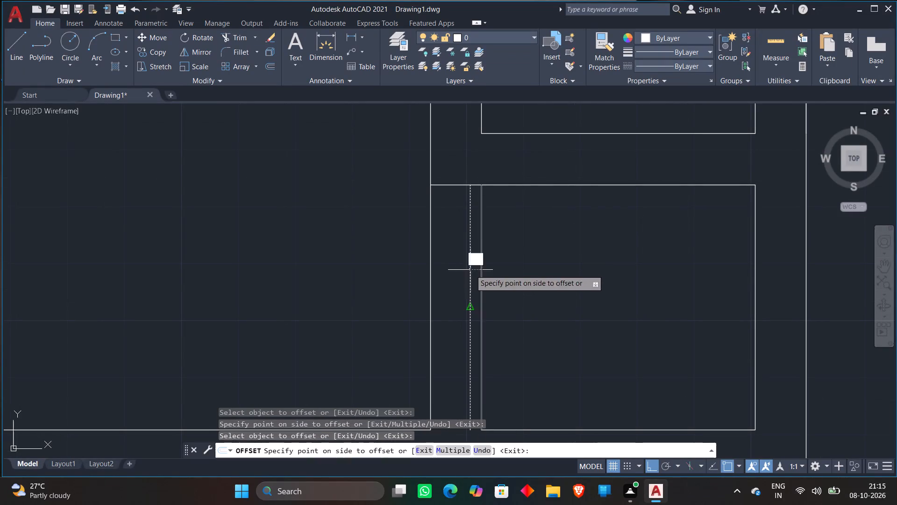
click(408, 276)
click(458, 273)
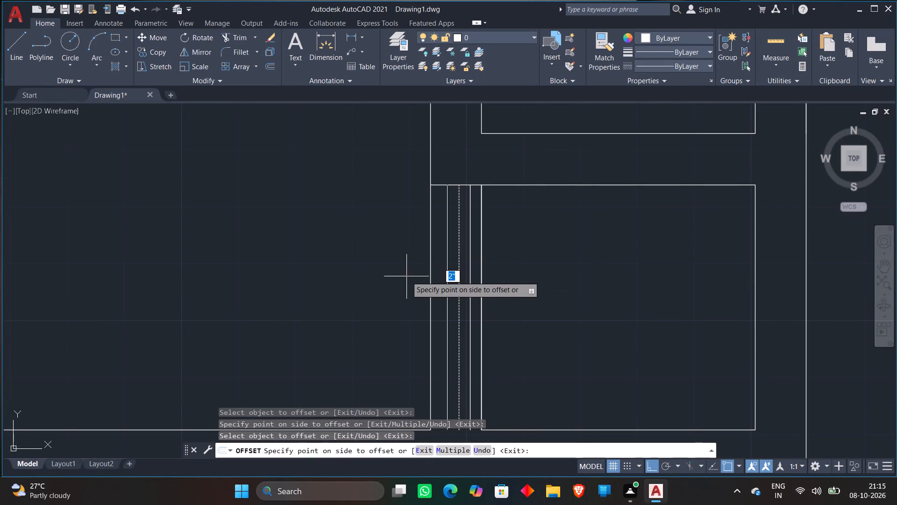
click(406, 276)
Offset the lower small room's south wall line southward into three successive lines spaced 2" apart.
scroll(508, 205, down, 2)
scroll(541, 289, up, 2)
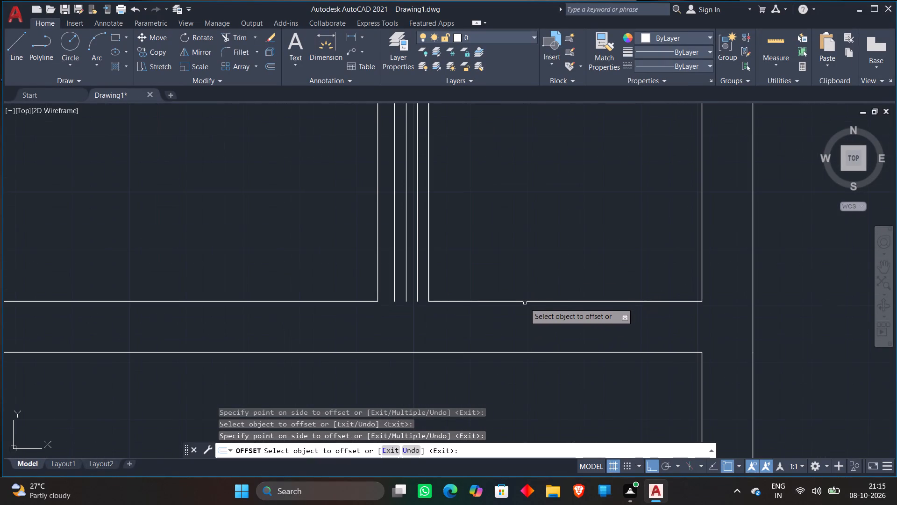
click(525, 300)
click(513, 320)
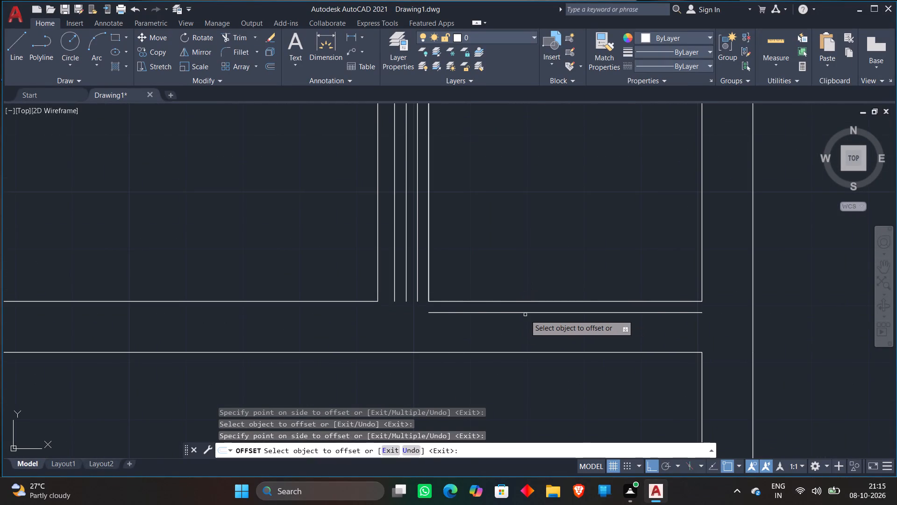
click(526, 314)
click(524, 332)
click(527, 325)
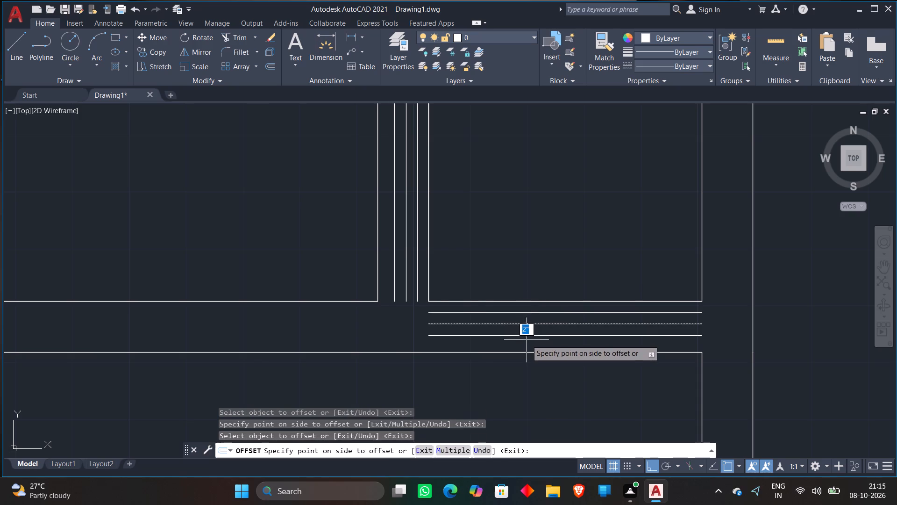
click(527, 340)
click(520, 336)
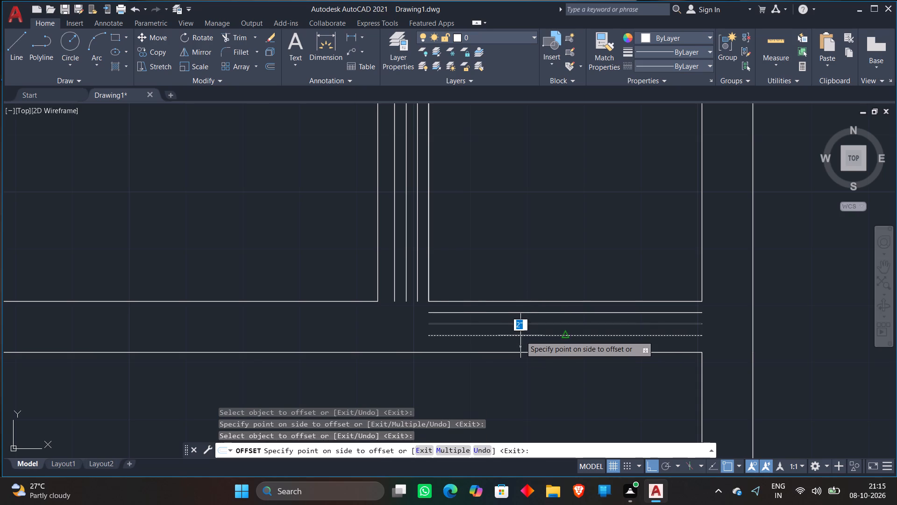
key(Escape)
Draw a line closing the south ends of the west offset lines, continuing south from the room's southwest corner past the wall's far face.
key(l)
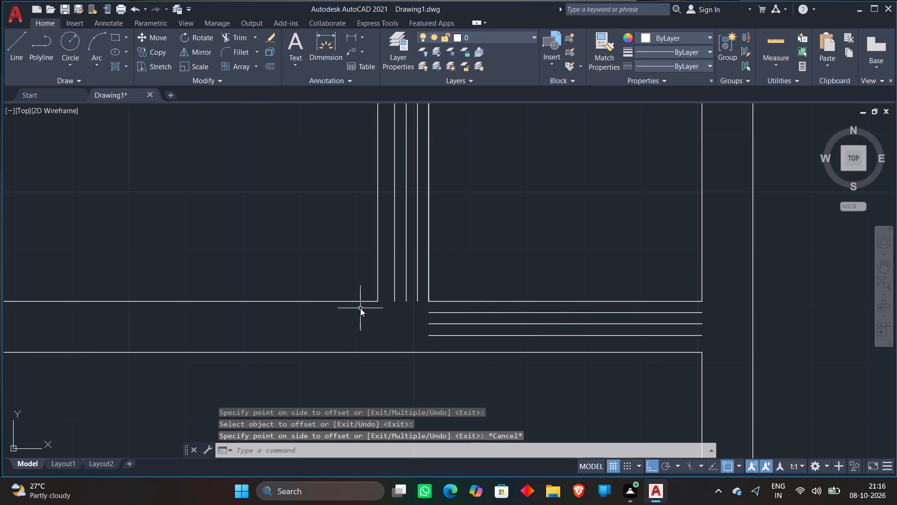
key(Return)
click(378, 300)
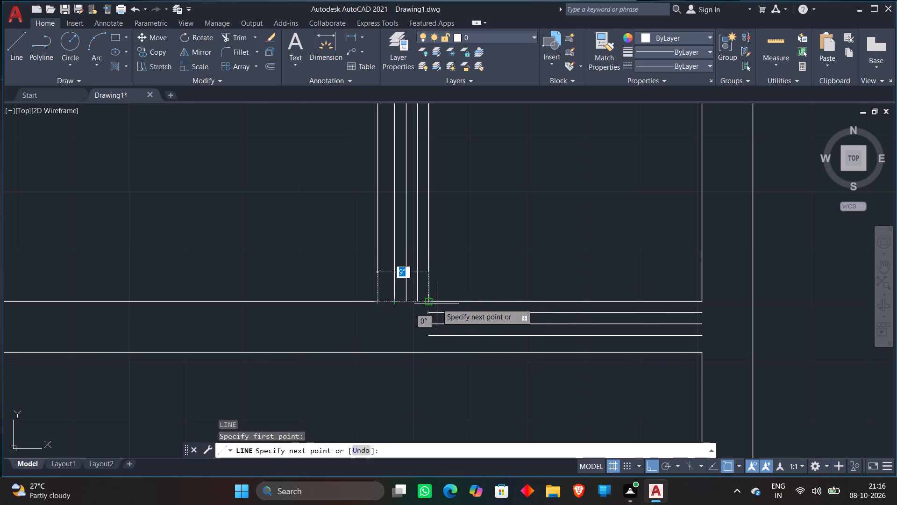
click(429, 303)
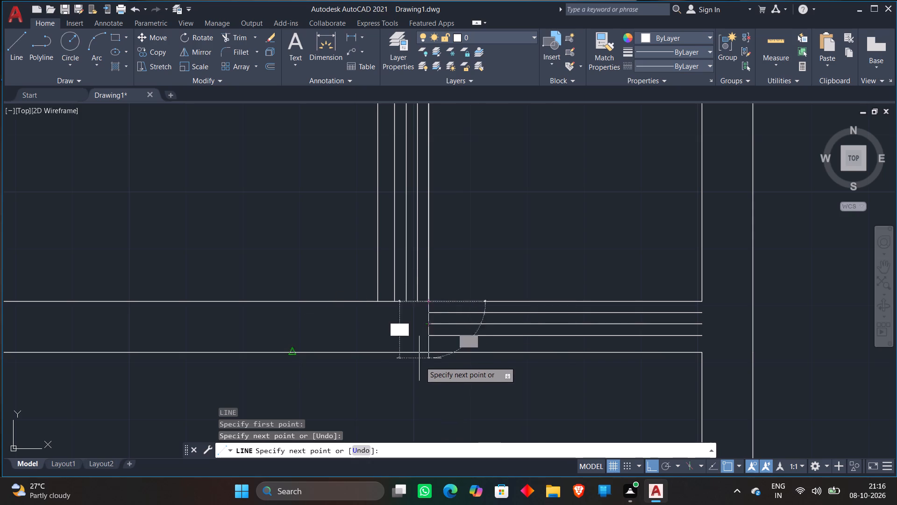
click(423, 371)
key(Escape)
Trim the new vertical line's overhang beyond the wall's south face.
key(t)
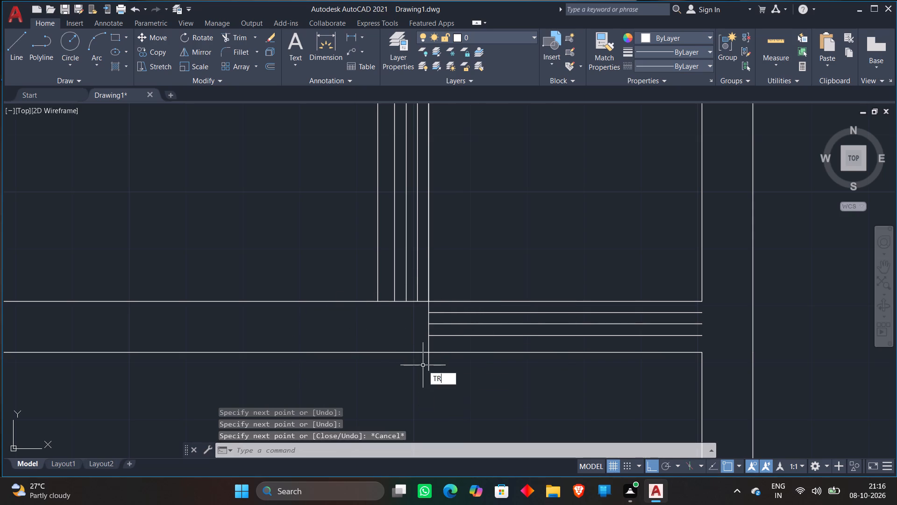
key(r)
key(space)
click(412, 364)
click(436, 368)
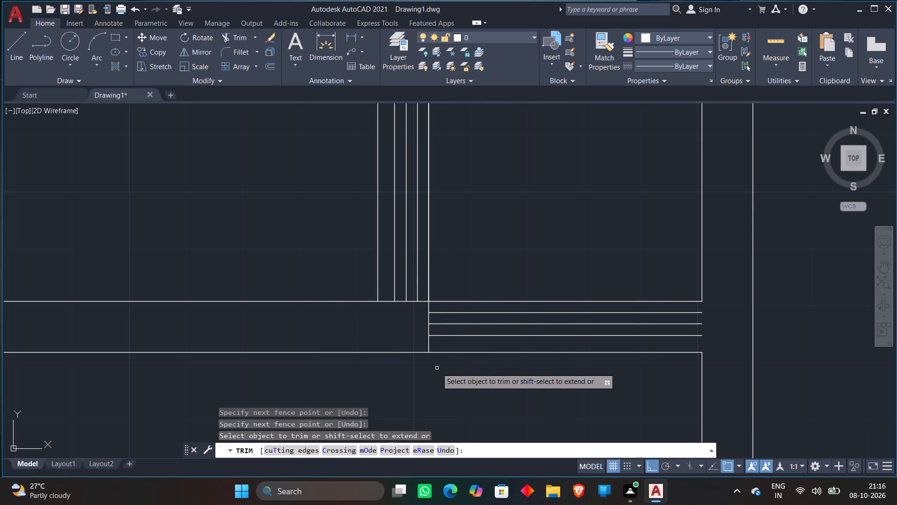
key(Escape)
Close the east ends of the south offset lines with a vertical line from the room's southeast corner to the wall's south face.
key(l)
key(Return)
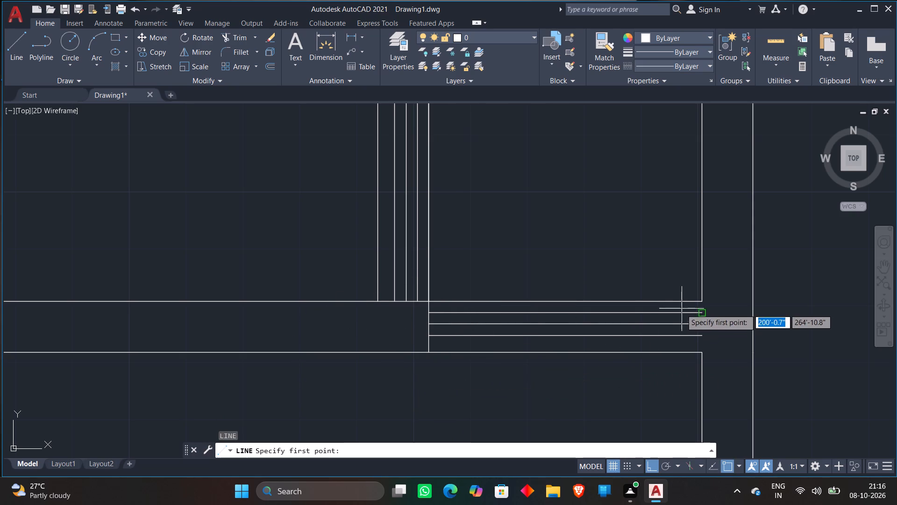
click(695, 301)
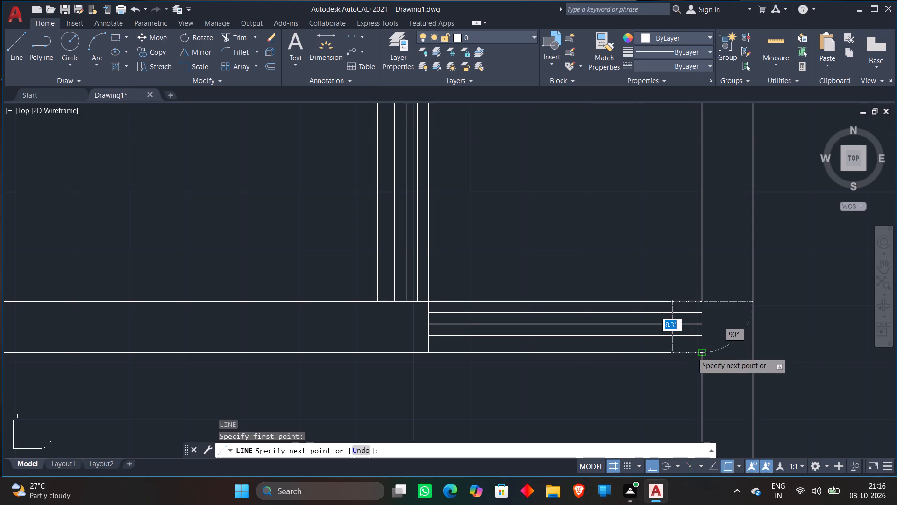
click(692, 352)
key(Escape)
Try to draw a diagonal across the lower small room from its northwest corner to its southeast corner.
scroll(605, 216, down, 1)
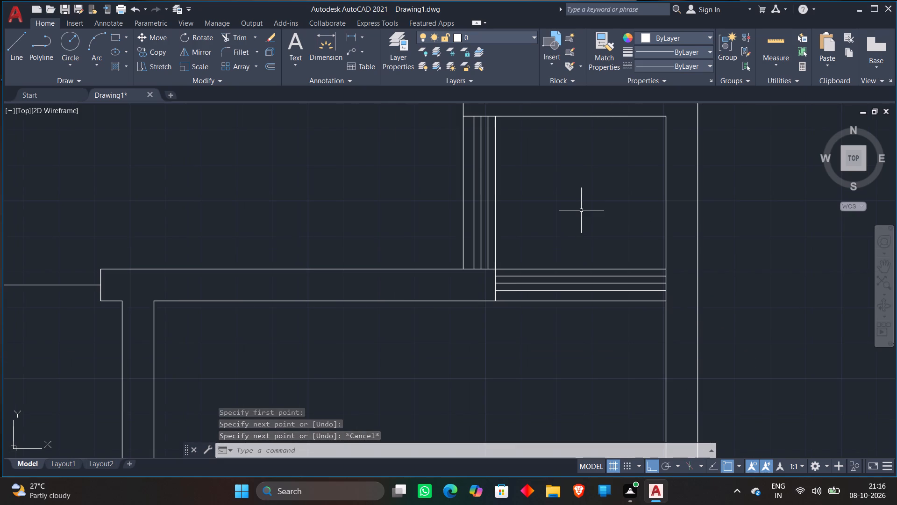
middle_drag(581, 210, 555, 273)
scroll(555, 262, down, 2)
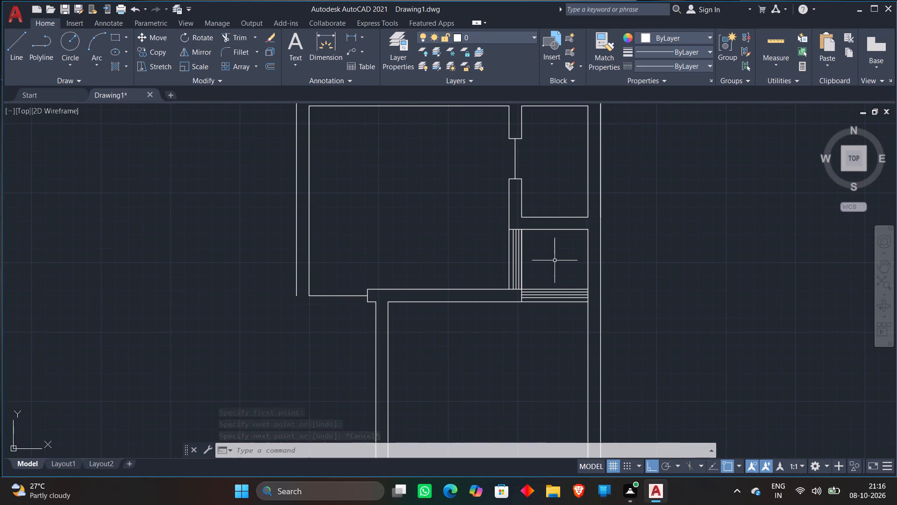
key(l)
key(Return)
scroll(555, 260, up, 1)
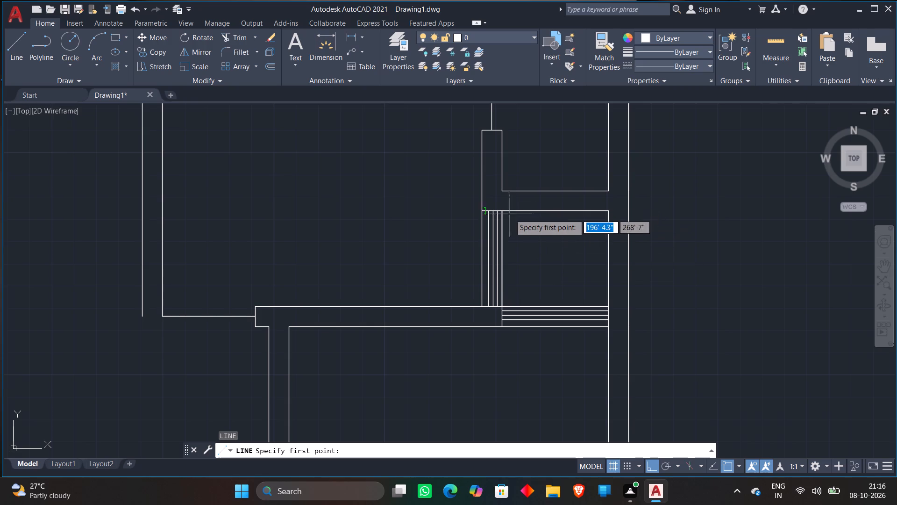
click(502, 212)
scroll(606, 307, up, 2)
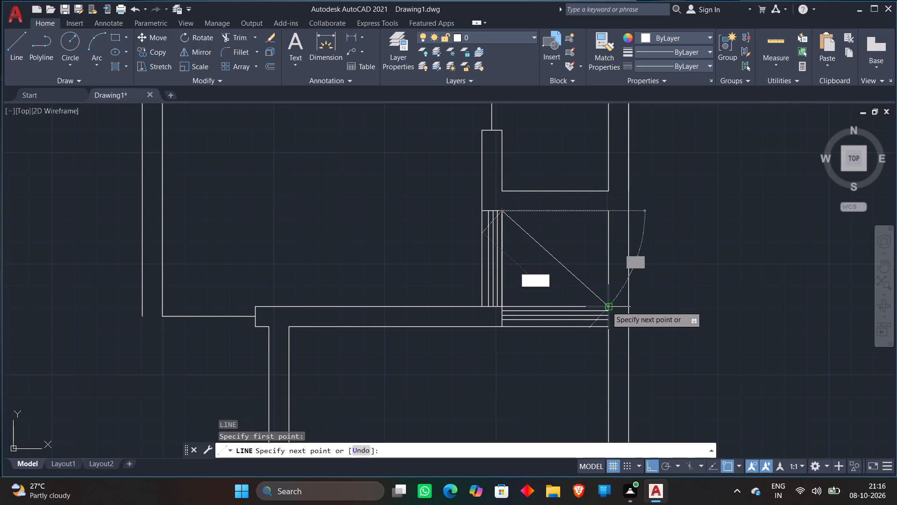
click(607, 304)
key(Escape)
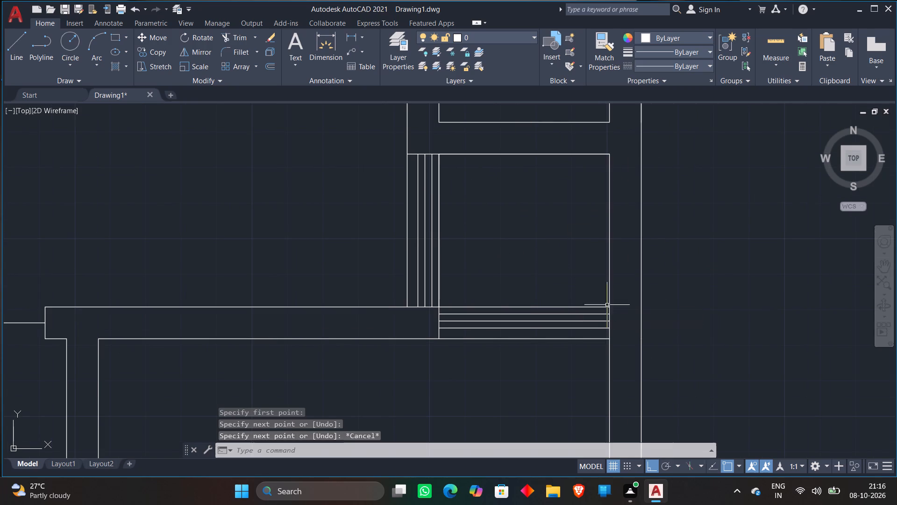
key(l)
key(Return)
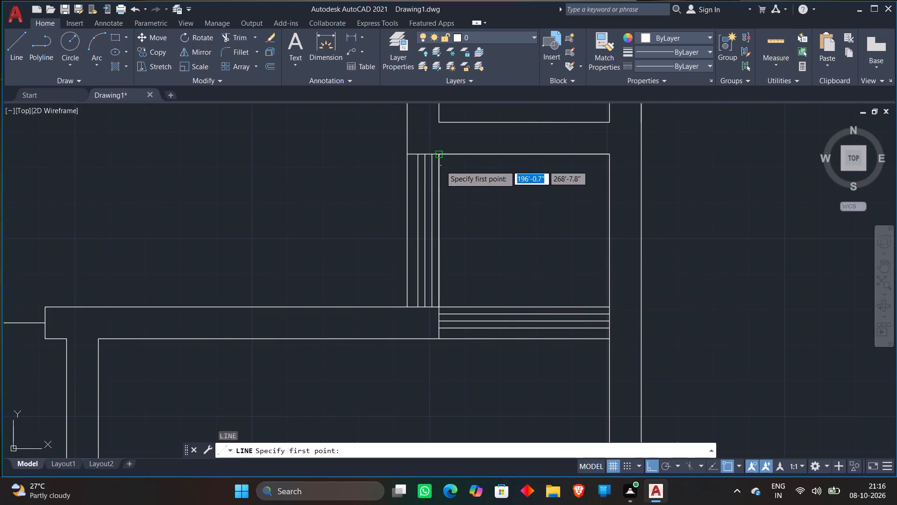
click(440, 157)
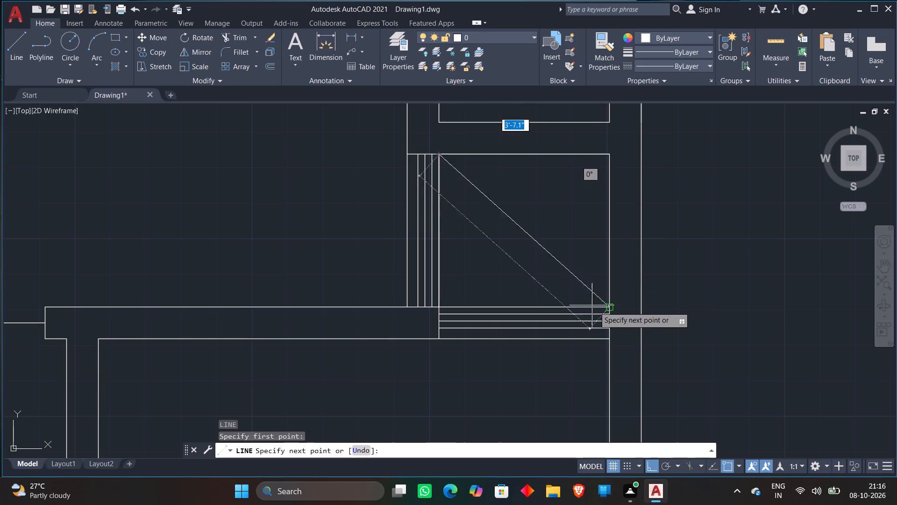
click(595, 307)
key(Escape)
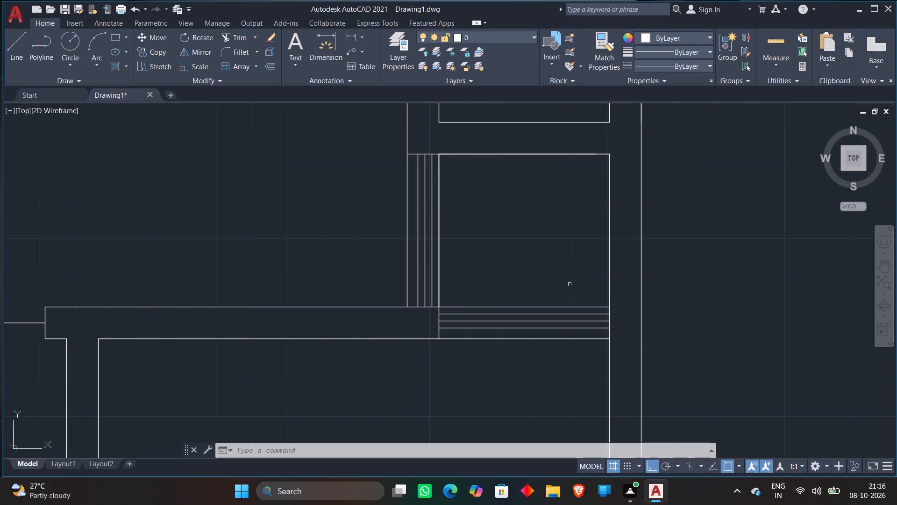
With Ortho off, draw a diagonal across the lower small room from its southeast corner to its northwest corner.
key(l)
key(Return)
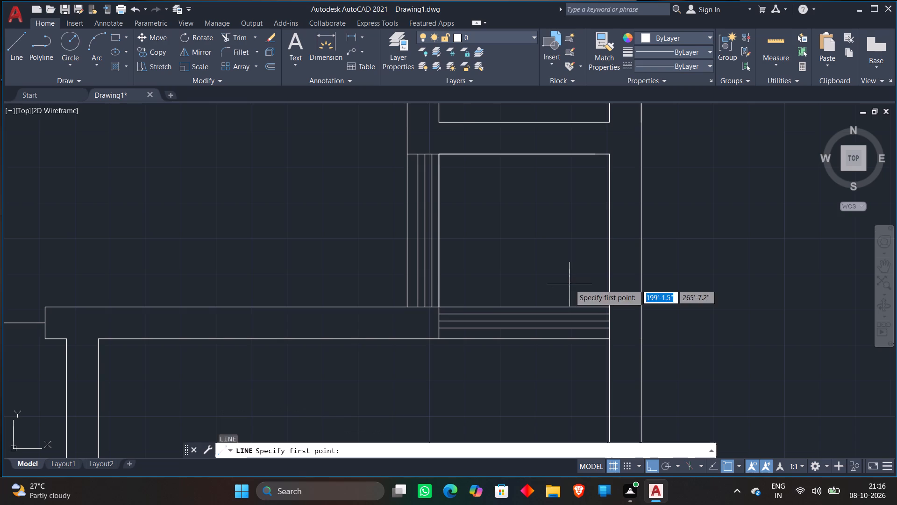
click(610, 305)
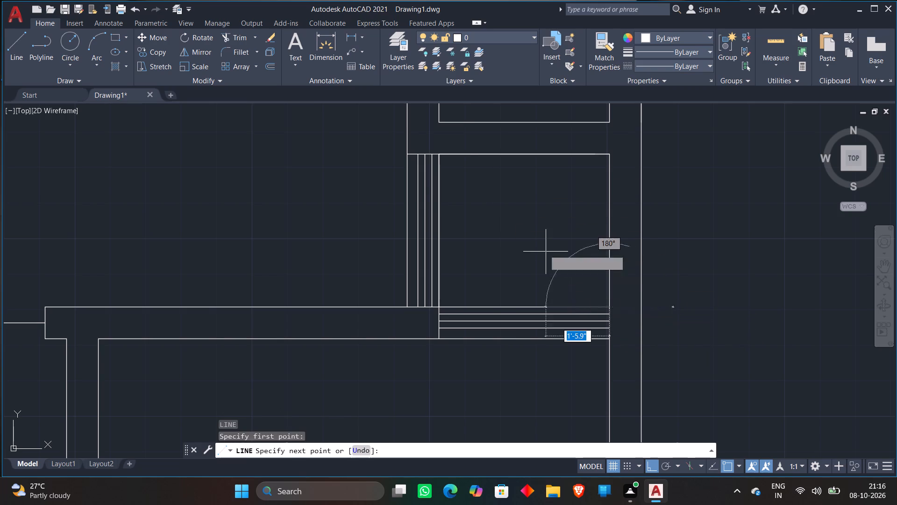
click(444, 131)
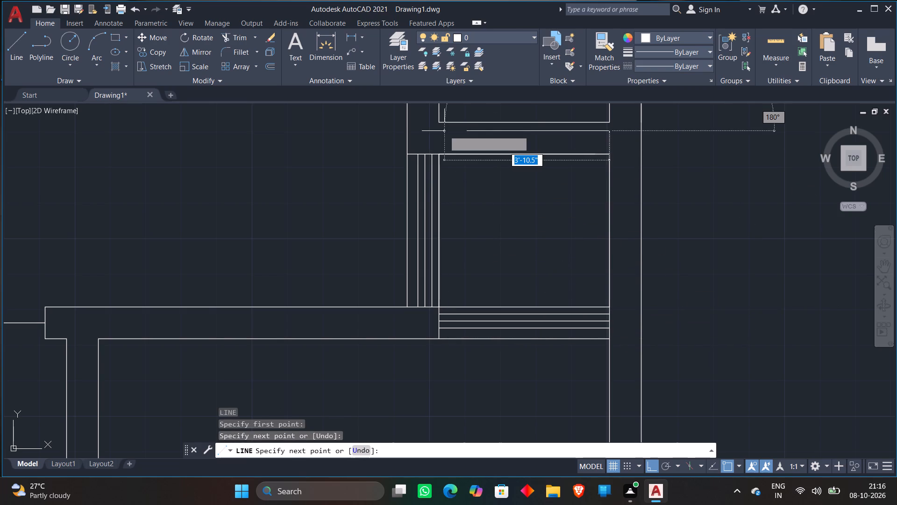
key(ctrl+z)
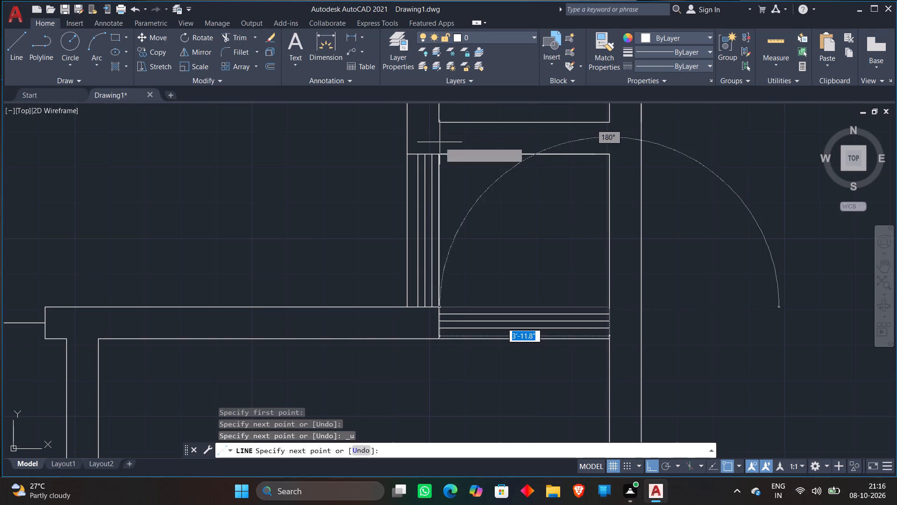
scroll(441, 164, up, 2)
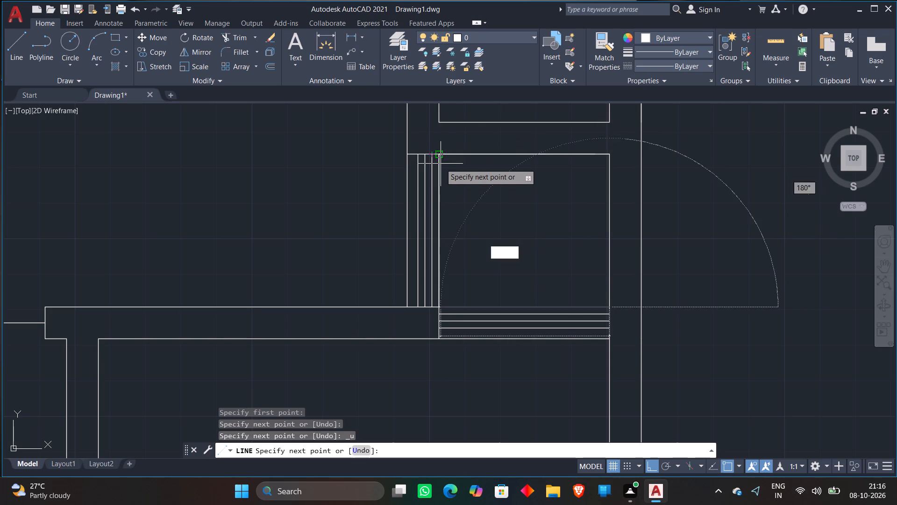
key(F8)
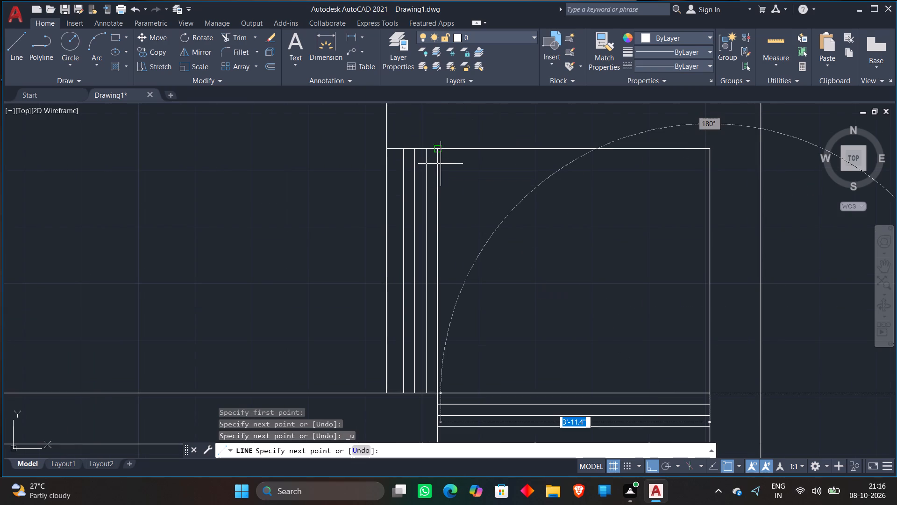
click(442, 151)
key(Escape)
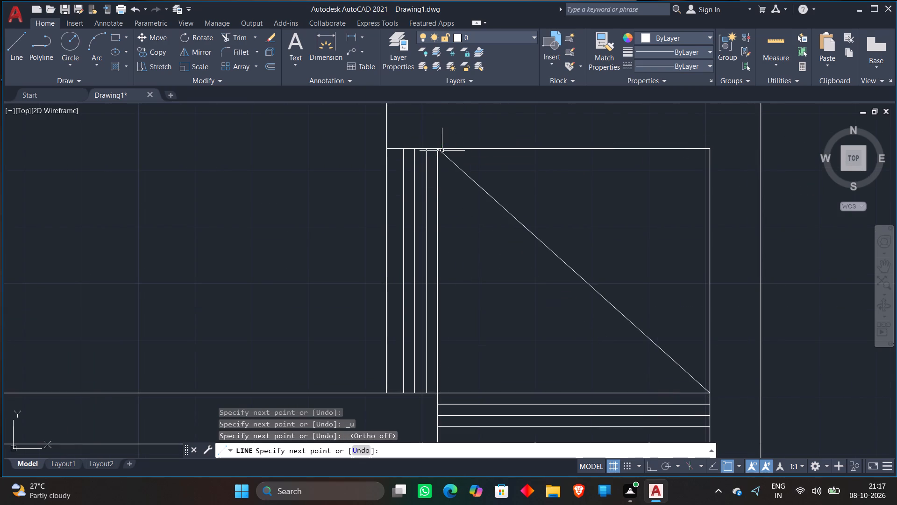
Draw the opposite diagonal from the lower small room's southwest corner to its northeast corner, forming an X.
text(L)
key(space)
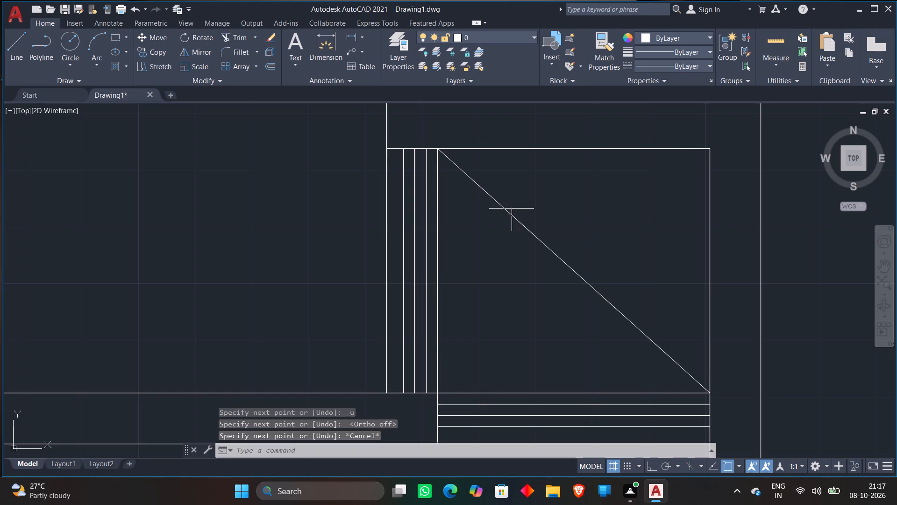
click(438, 392)
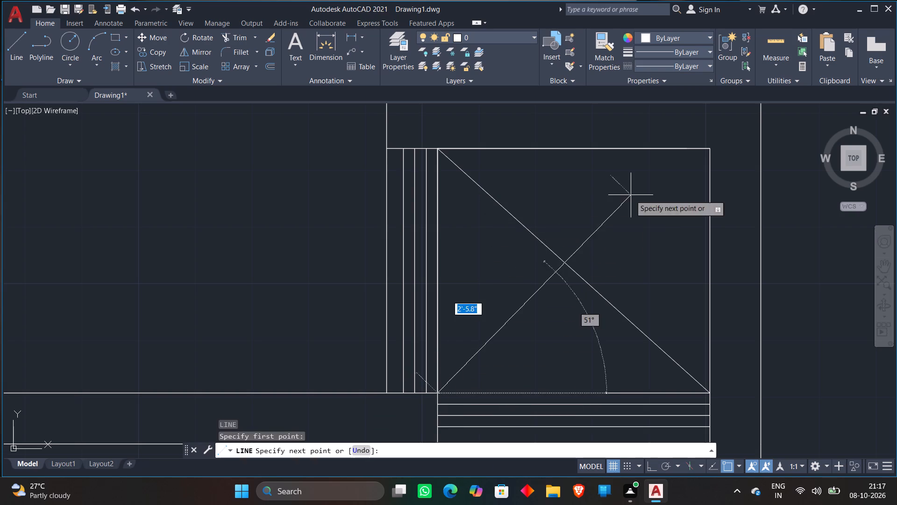
click(707, 155)
key(Escape)
Draw a diagonal across the small rectangular space south of the large middle room, from its northwest corner to its southeast corner.
scroll(646, 202, down, 3)
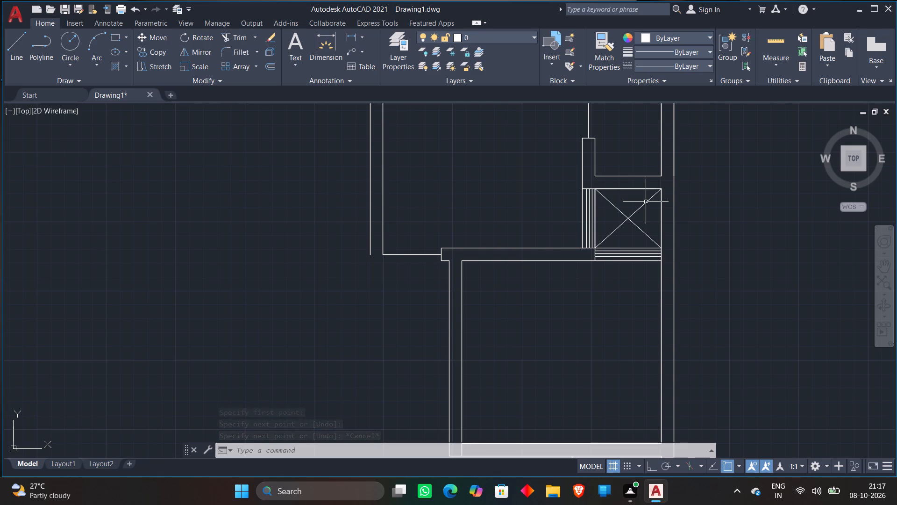
scroll(646, 201, down, 3)
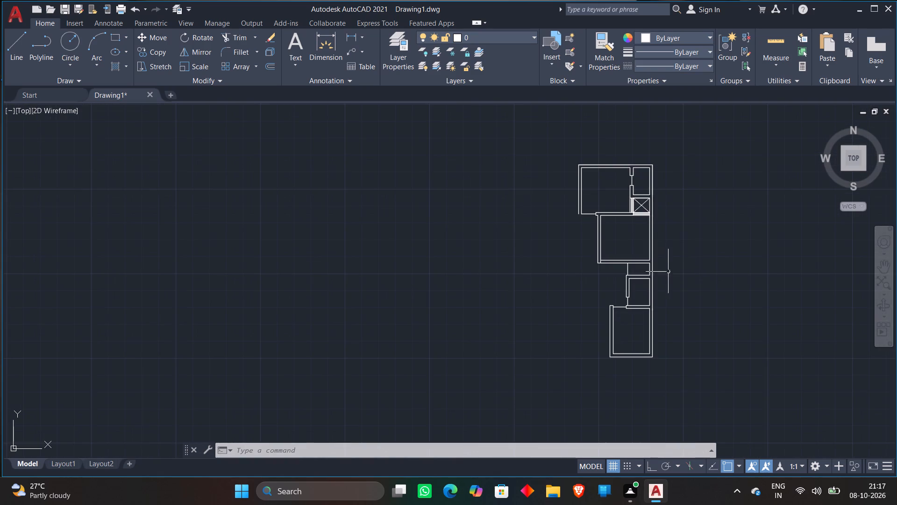
scroll(663, 292, up, 3)
key(l)
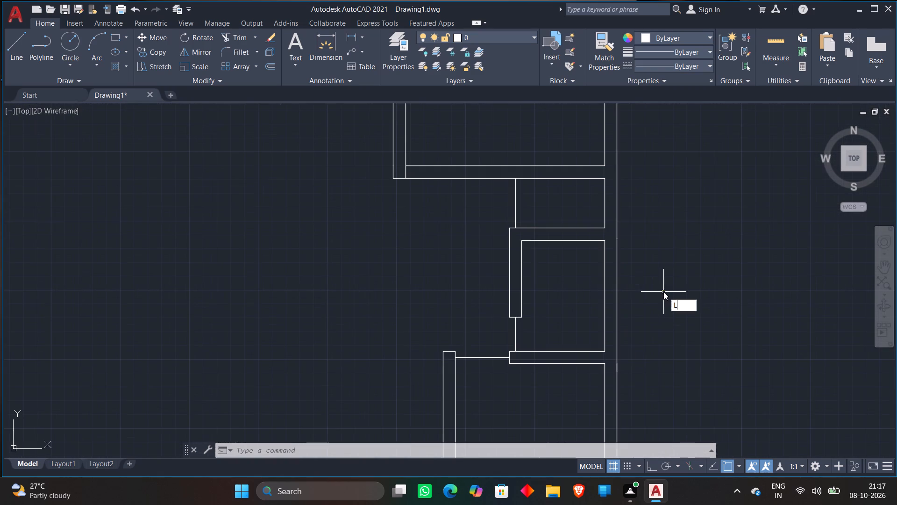
key(Return)
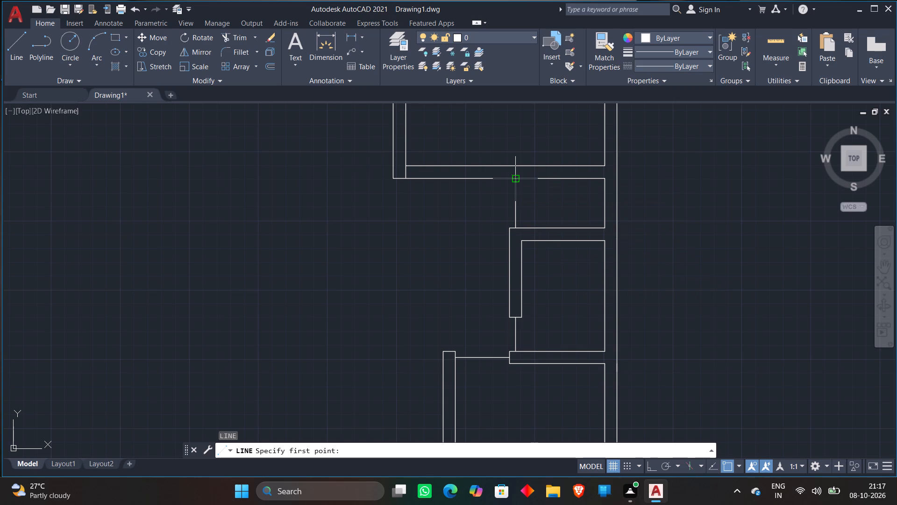
click(515, 181)
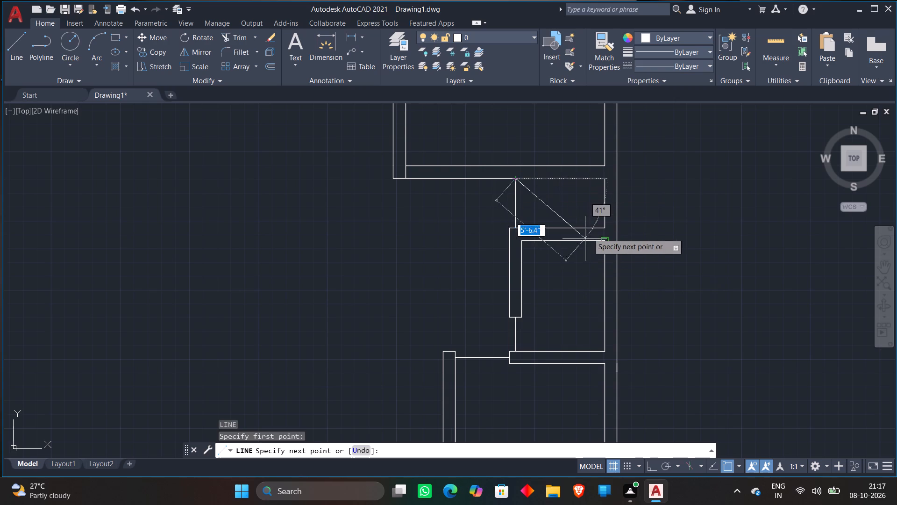
scroll(589, 231, up, 3)
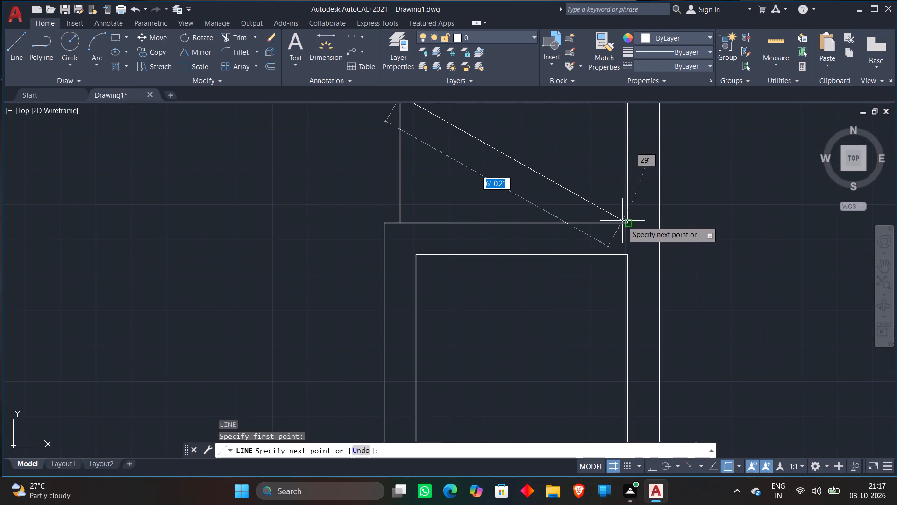
click(624, 222)
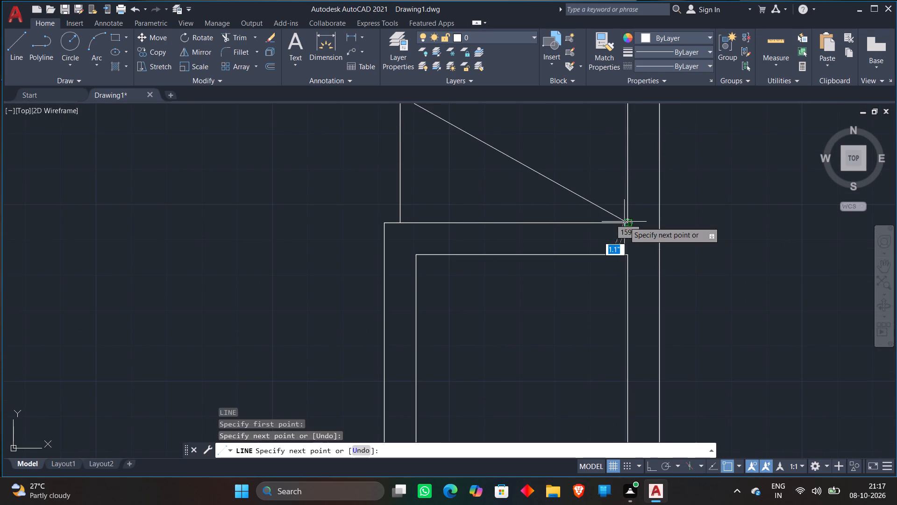
Draw the opposite diagonal in the small rectangular space from its southwest corner to its northeast corner, completing the X.
key(Escape)
key(l)
key(Return)
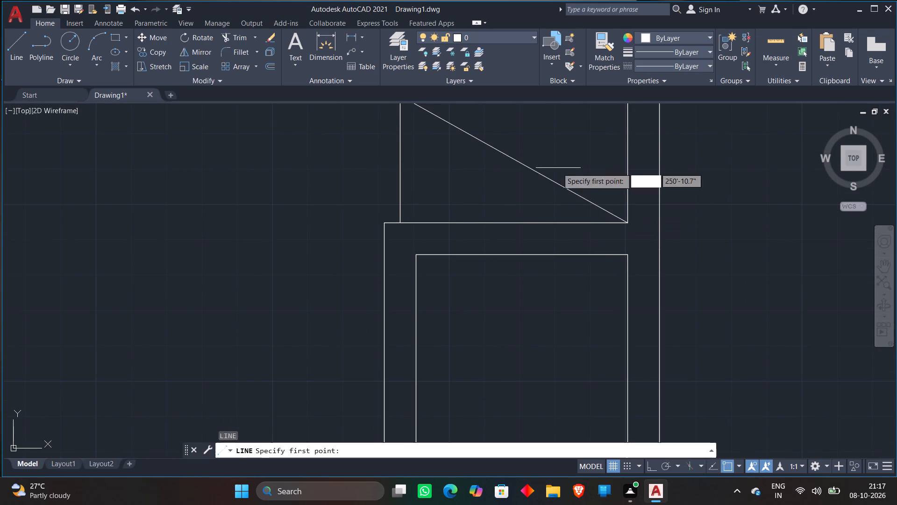
click(399, 222)
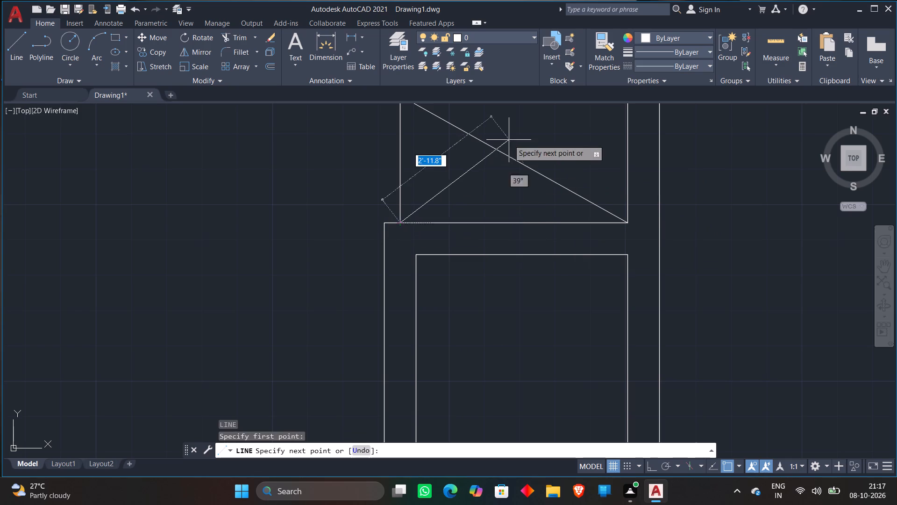
scroll(509, 140, down, 1)
middle_drag(529, 139, 510, 176)
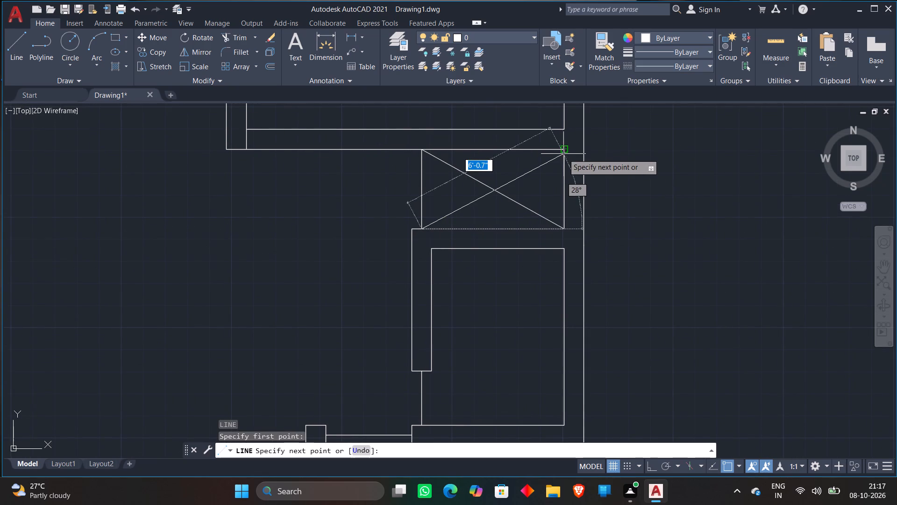
click(561, 151)
key(Escape)
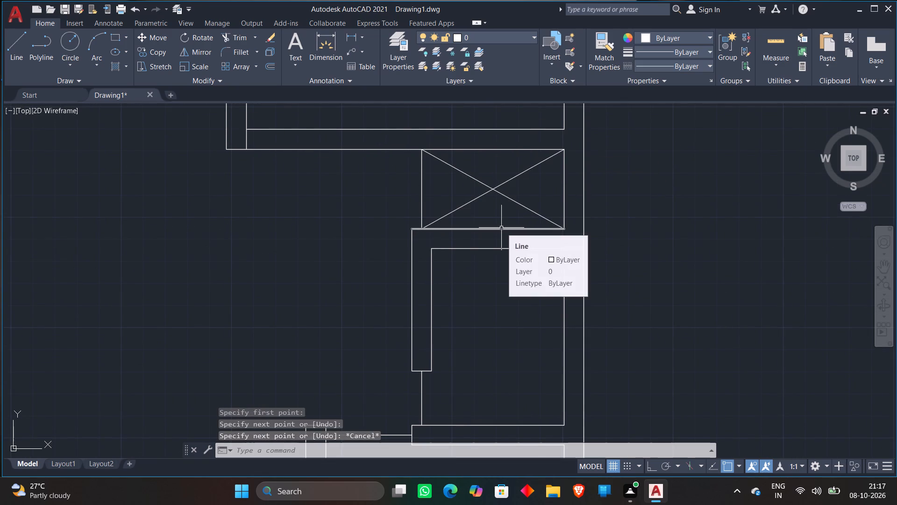
With Ortho on, draw a vertical line south from the midpoint of the wall line below the X and trim it to the wall thickness.
key(l)
key(Return)
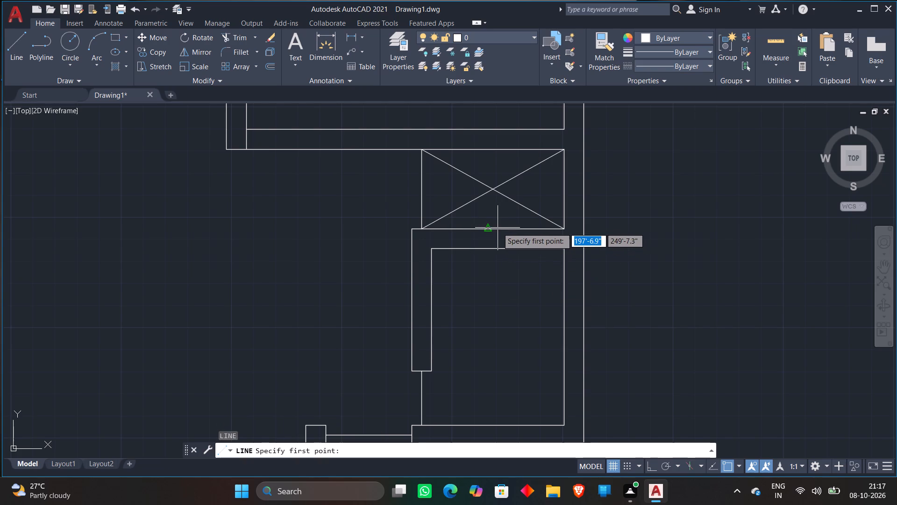
click(489, 228)
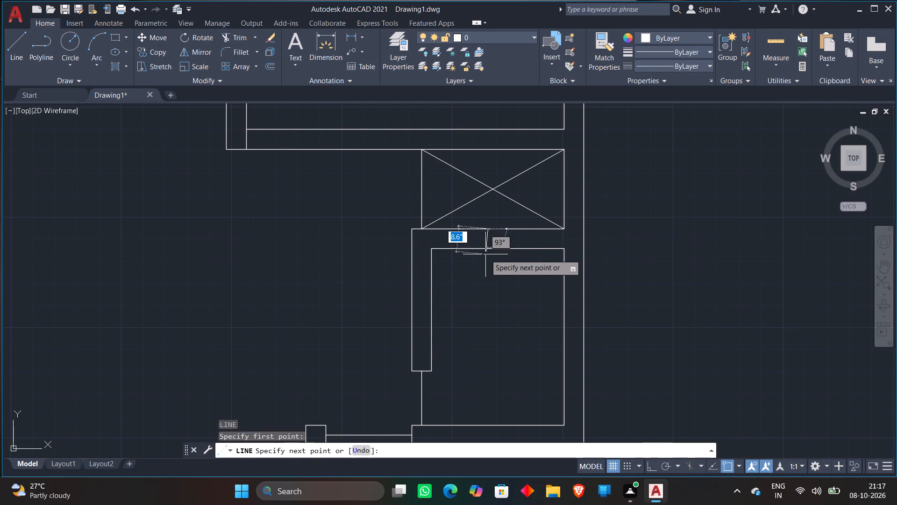
key(F8)
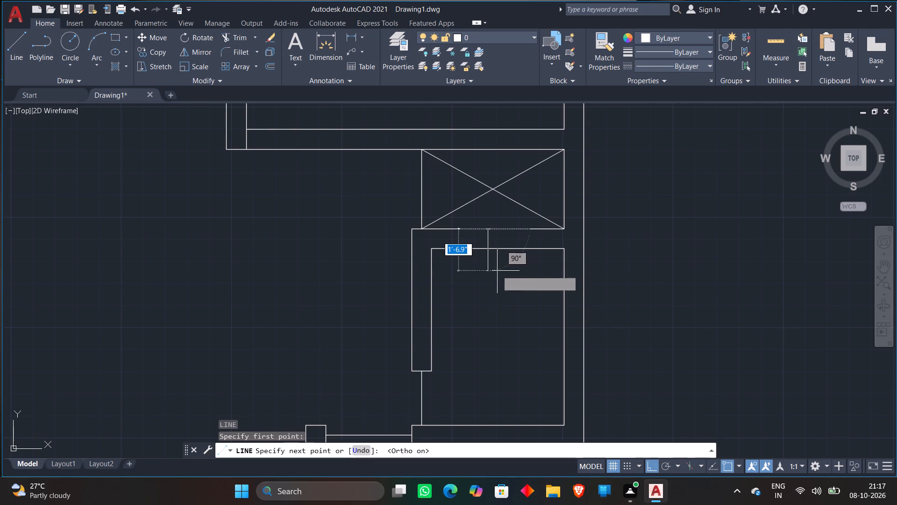
click(497, 271)
key(Escape)
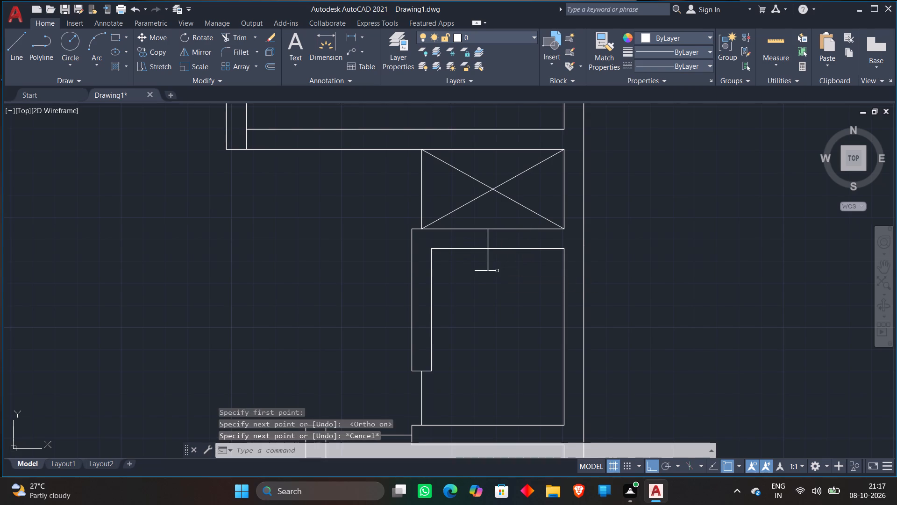
text(TR)
key(space)
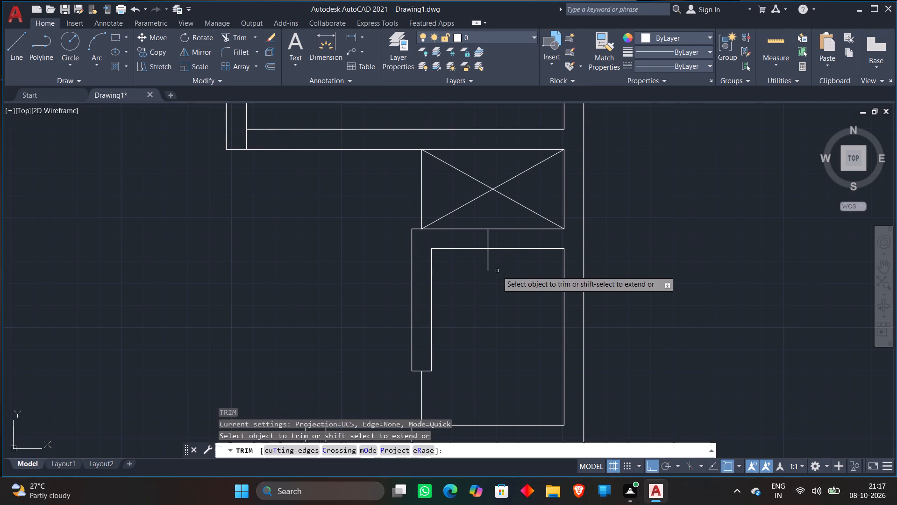
click(493, 260)
click(458, 261)
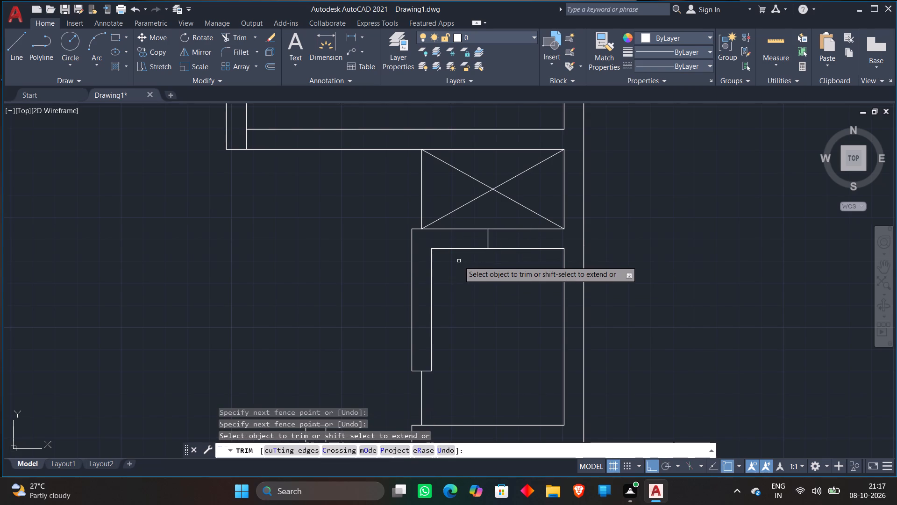
key(Escape)
Close the east end of the same wall with a short vertical line between its two faces.
key(l)
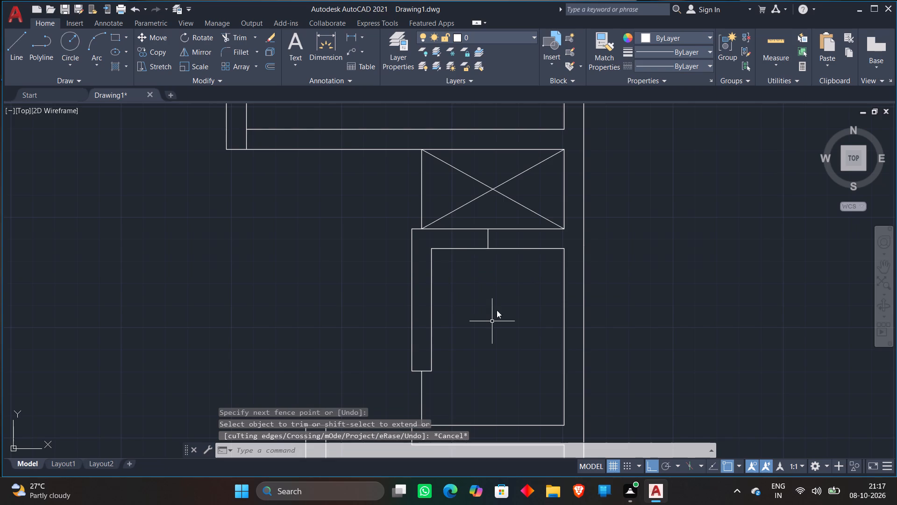
key(Return)
click(558, 227)
click(561, 248)
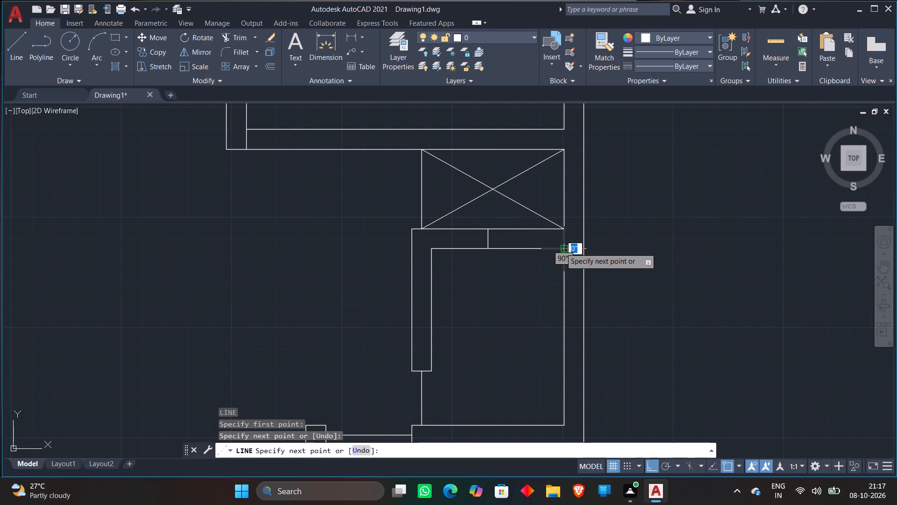
key(Escape)
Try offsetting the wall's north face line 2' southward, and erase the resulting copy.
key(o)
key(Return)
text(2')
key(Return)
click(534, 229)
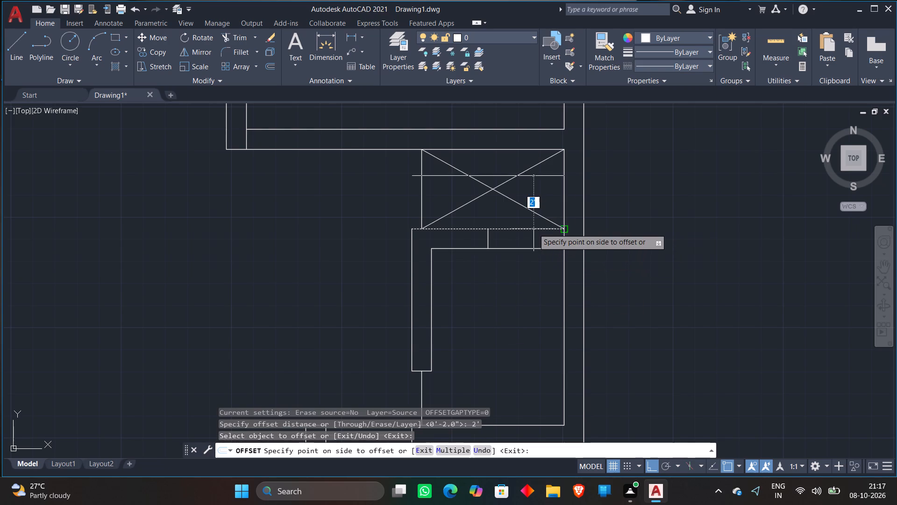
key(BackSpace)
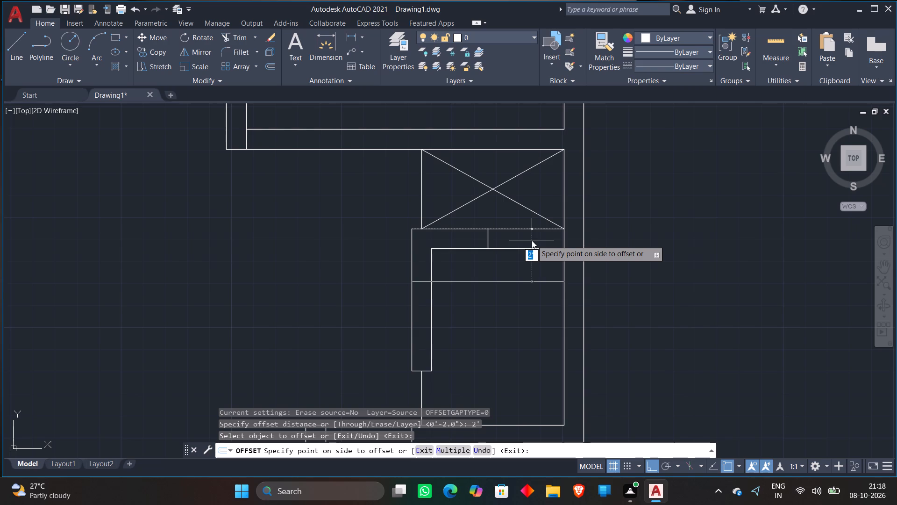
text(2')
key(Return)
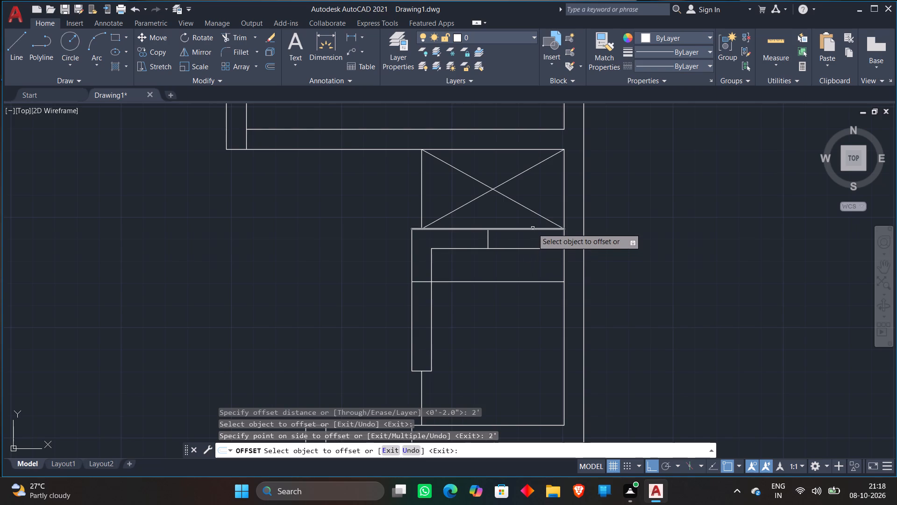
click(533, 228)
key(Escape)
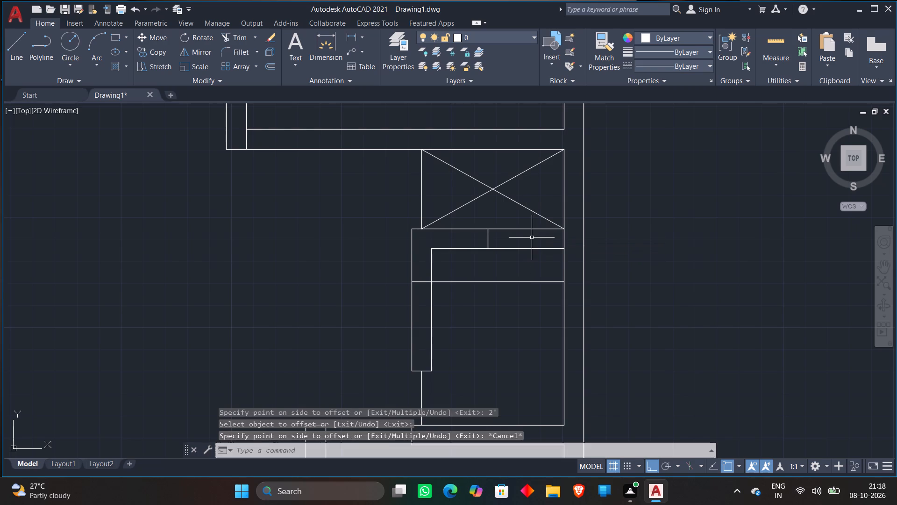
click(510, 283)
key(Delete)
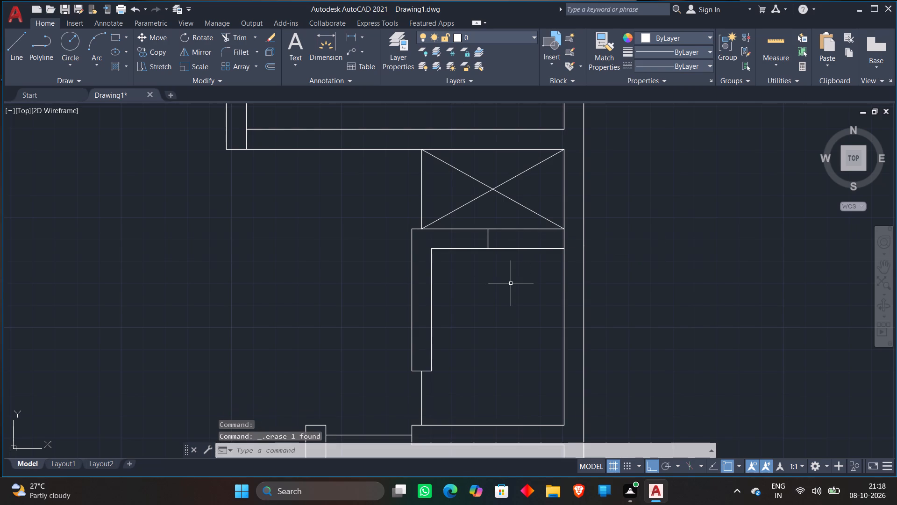
Offset the wall's north face line southward three times in succession at 2" spacing.
key(o)
key(Return)
text(2")
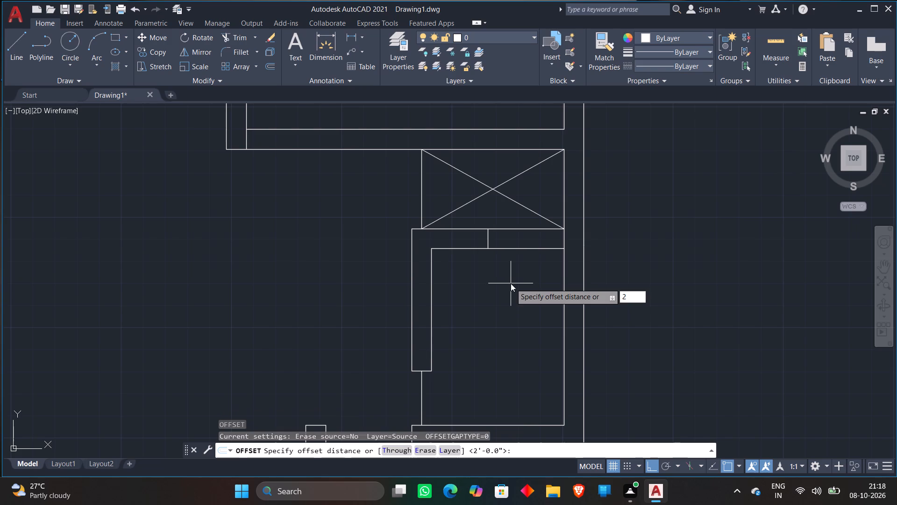
key(Return)
click(528, 230)
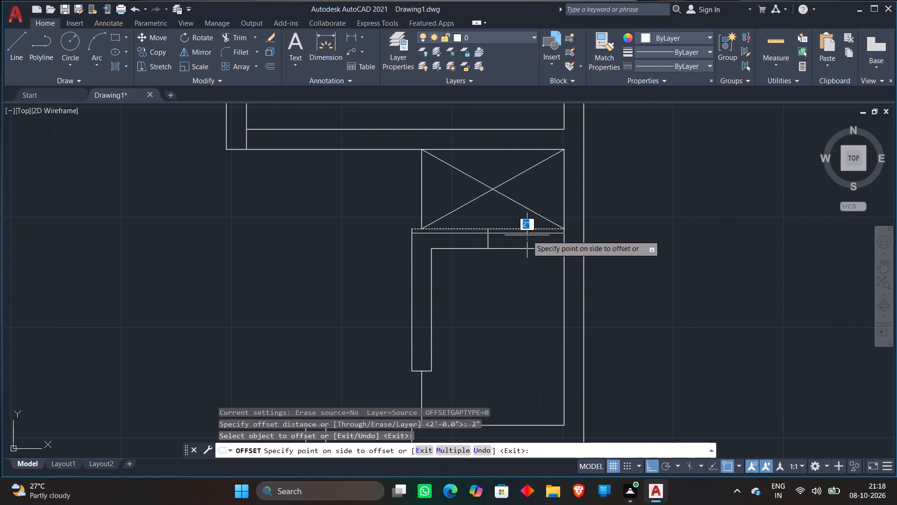
click(527, 235)
click(527, 233)
click(526, 242)
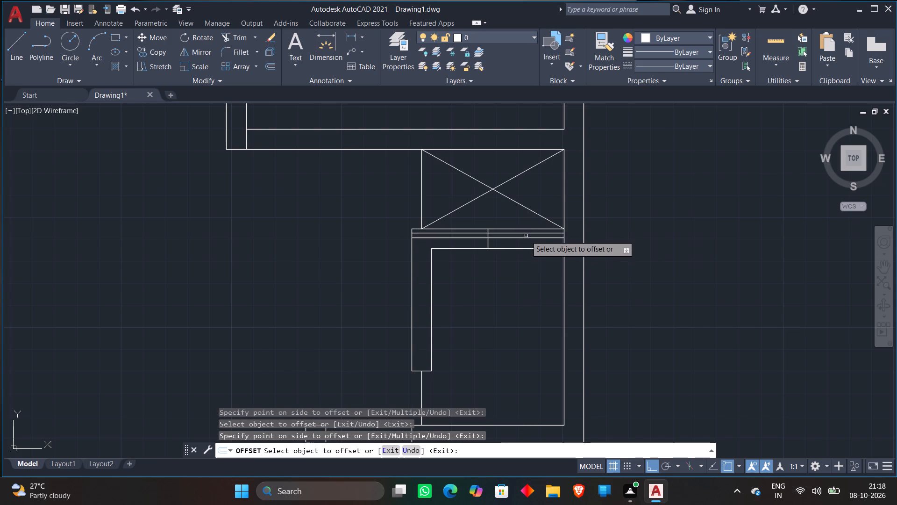
click(526, 238)
click(524, 243)
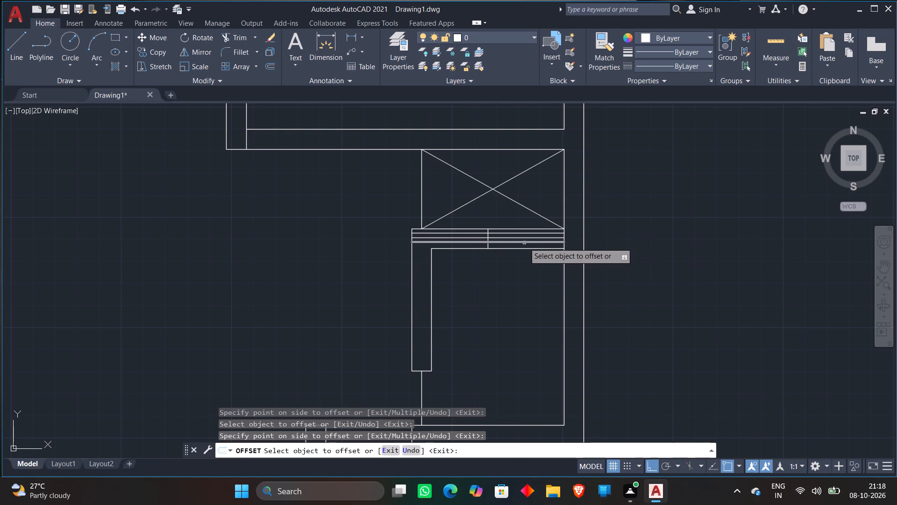
Trim away the three offset lines west of the short vertical line at the wall's midpoint.
text(TR)
key(space)
scroll(467, 224, up, 2)
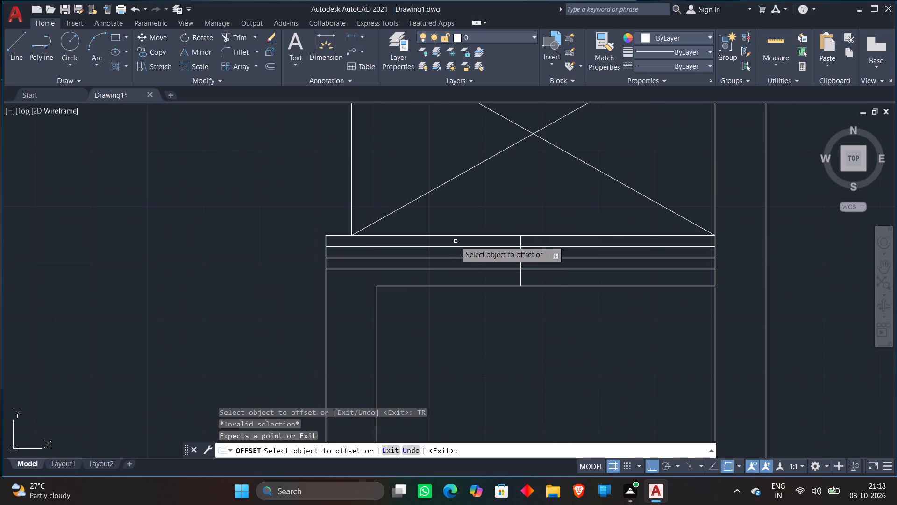
click(456, 241)
drag(460, 241, 462, 260)
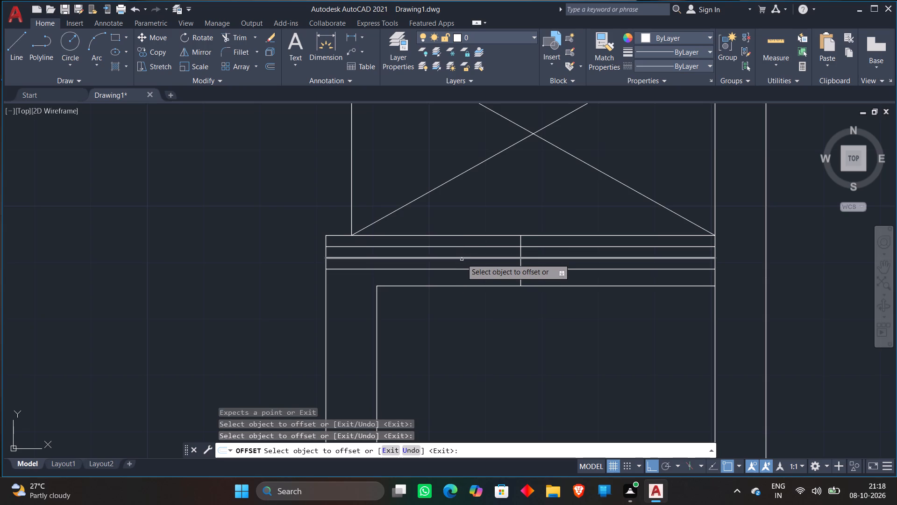
key(Escape)
text(TR)
key(space)
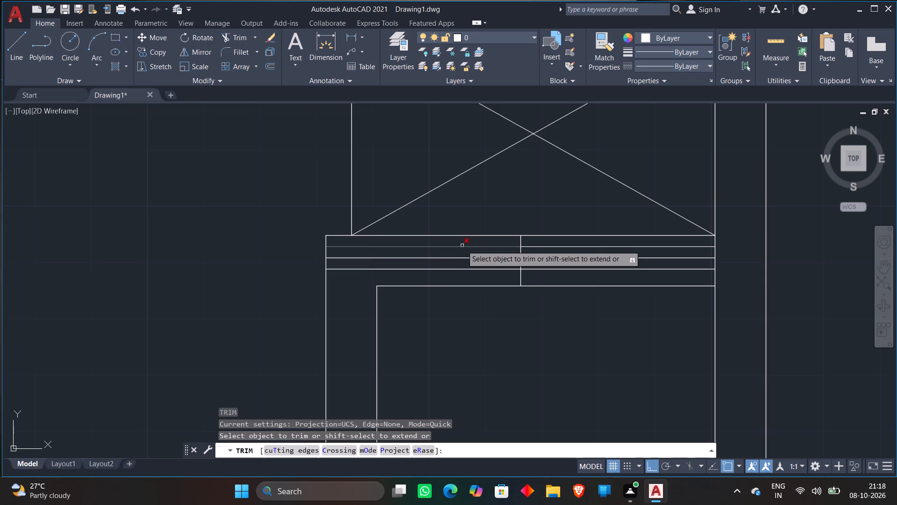
click(462, 241)
click(463, 271)
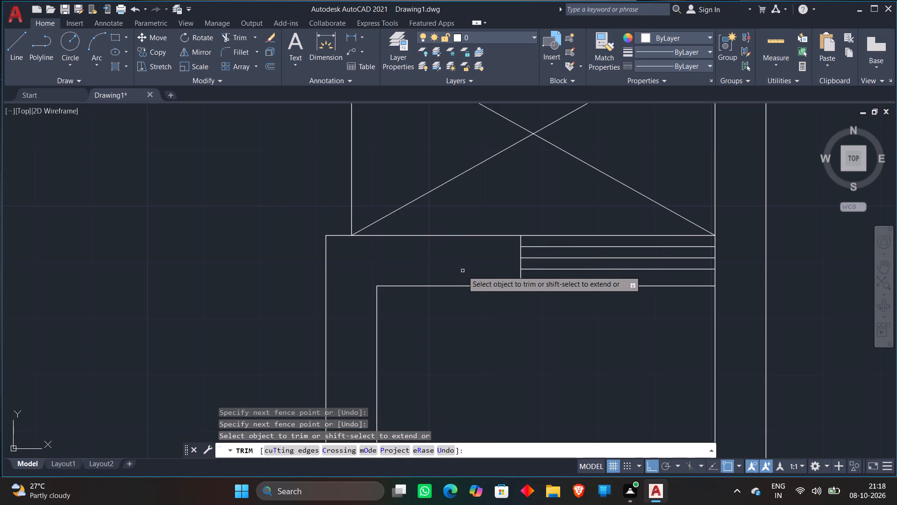
key(Escape)
Examine the whole floor plan and the area around the large middle room's south wall.
scroll(467, 269, down, 2)
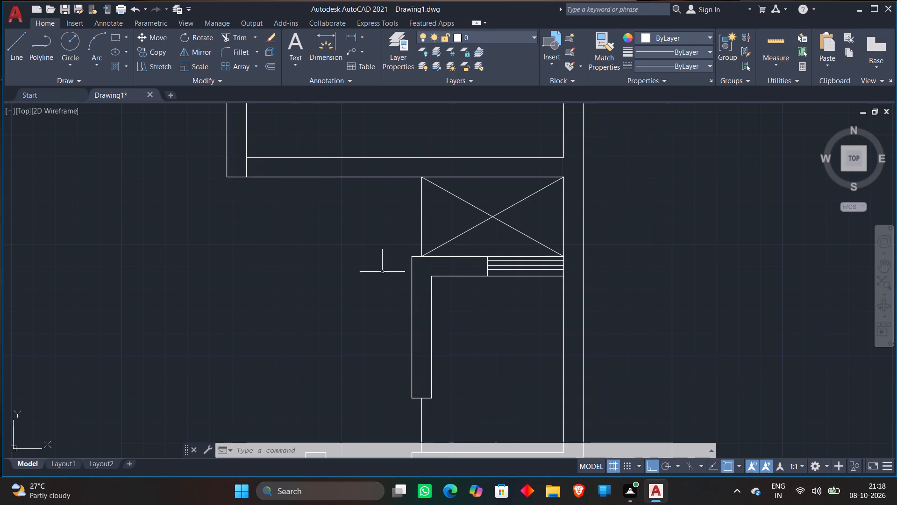
scroll(374, 275, down, 2)
scroll(342, 331, down, 2)
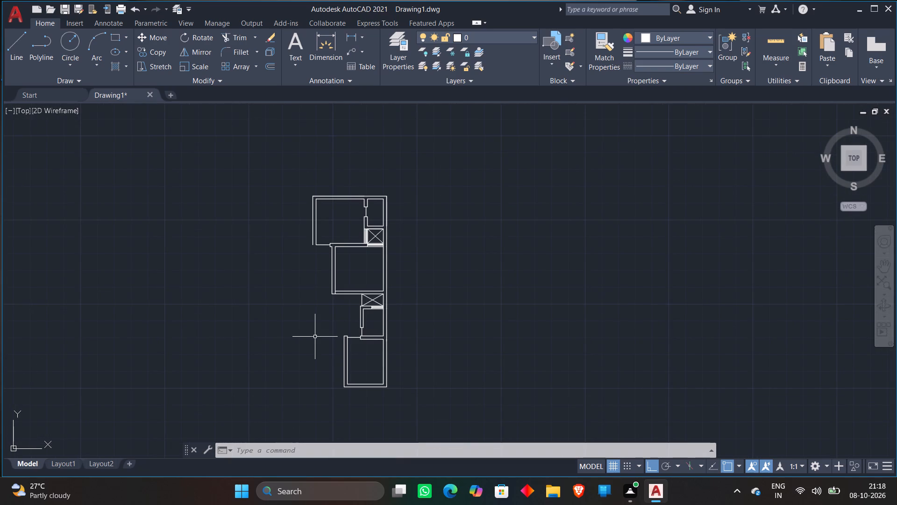
middle_drag(315, 337, 336, 326)
scroll(336, 326, up, 1)
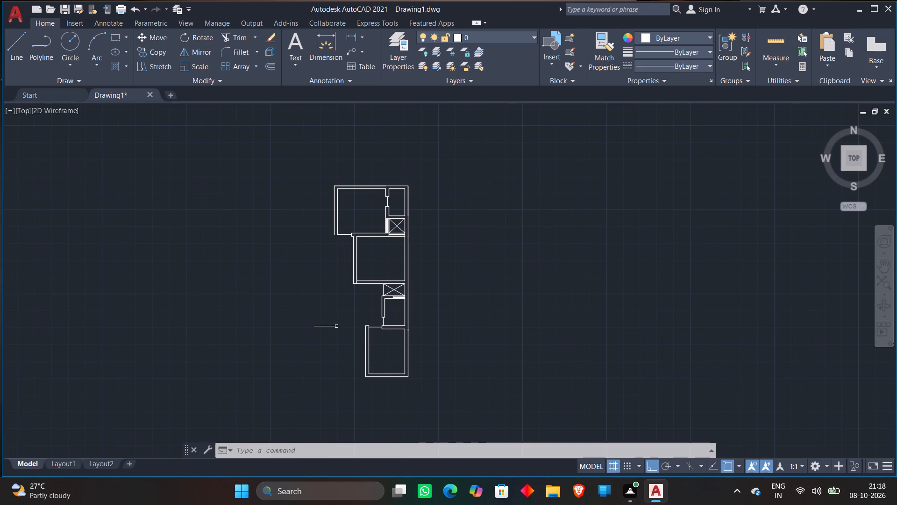
scroll(336, 326, up, 1)
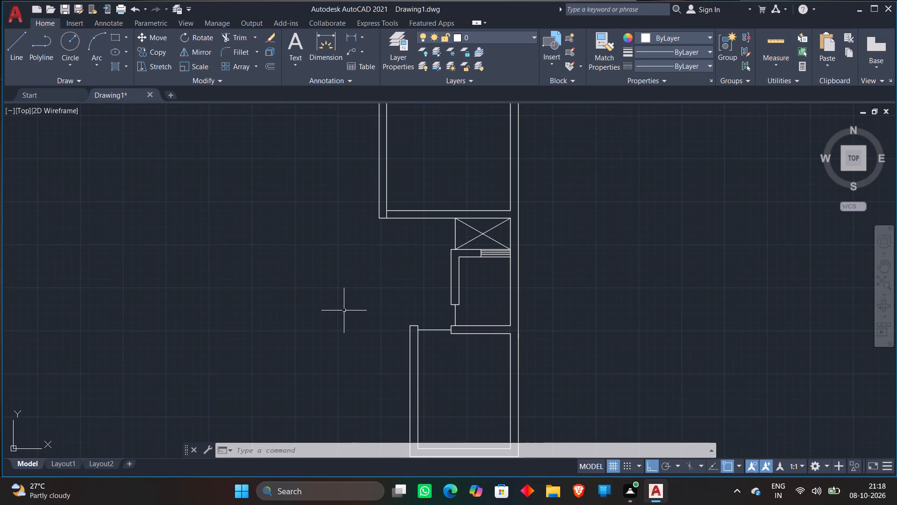
scroll(344, 310, down, 1)
scroll(398, 235, up, 3)
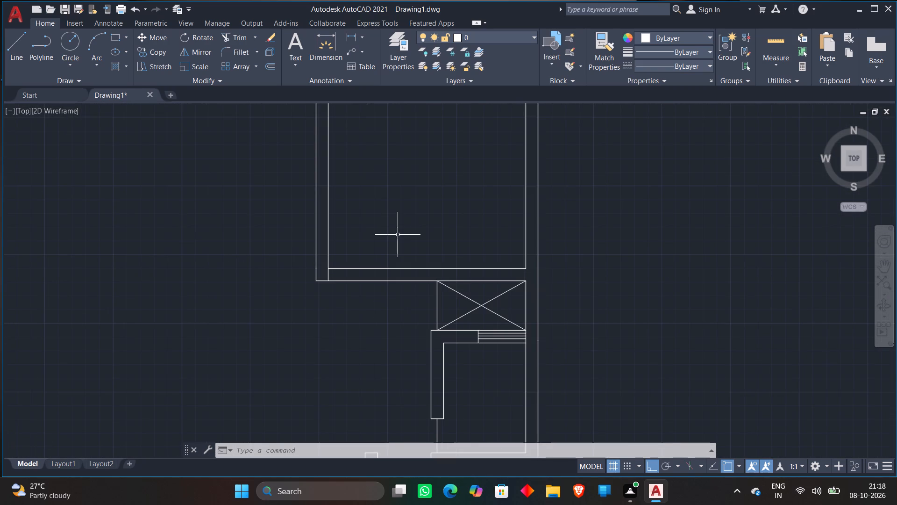
Draw a vertical line across the western part of the large middle room's south wall and trim both ends to the wall faces.
key(l)
key(Return)
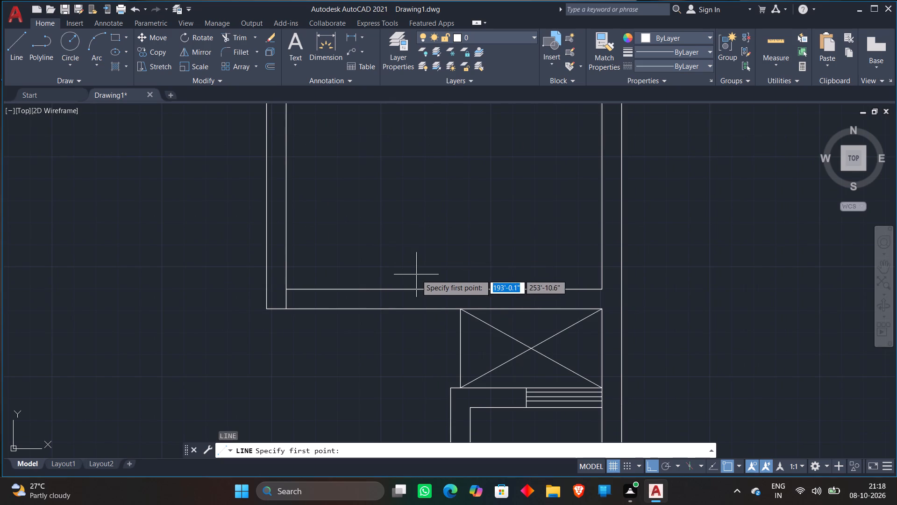
click(393, 274)
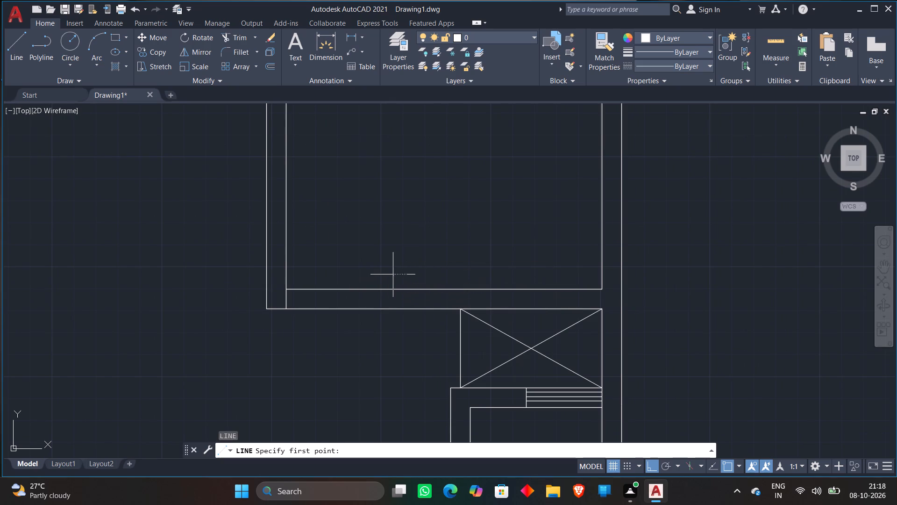
click(399, 328)
key(Escape)
text(TR)
key(space)
click(401, 280)
click(388, 281)
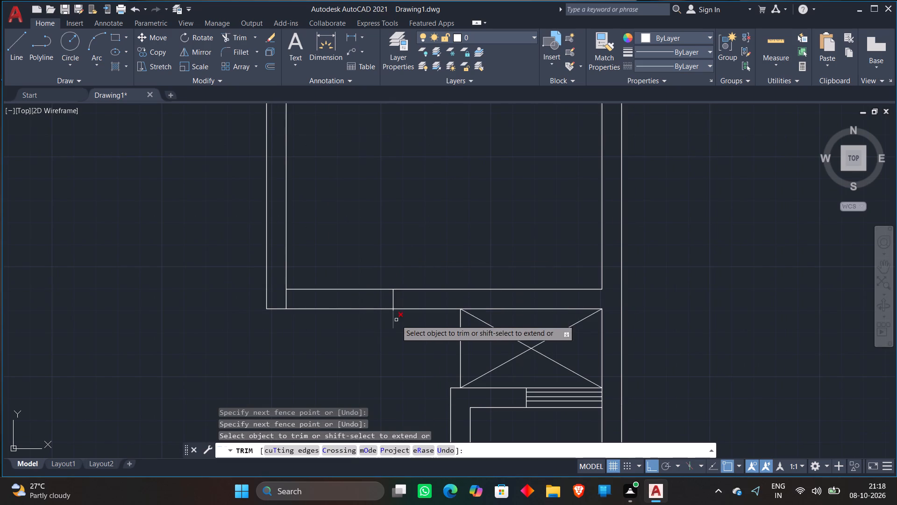
click(402, 319)
click(372, 319)
key(Escape)
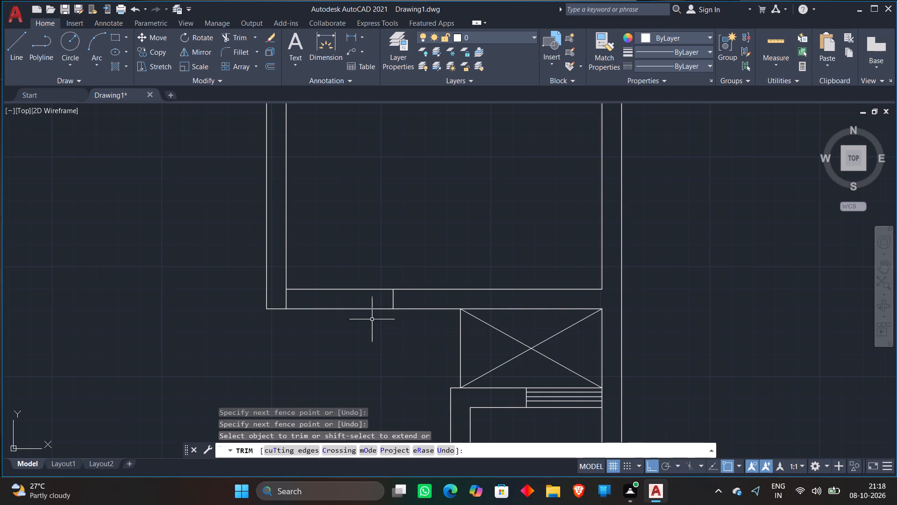
Draw a horizontal line from the midpoint of the short vertical line in the large middle room's south wall westward past the west wall.
key(l)
key(Return)
click(388, 301)
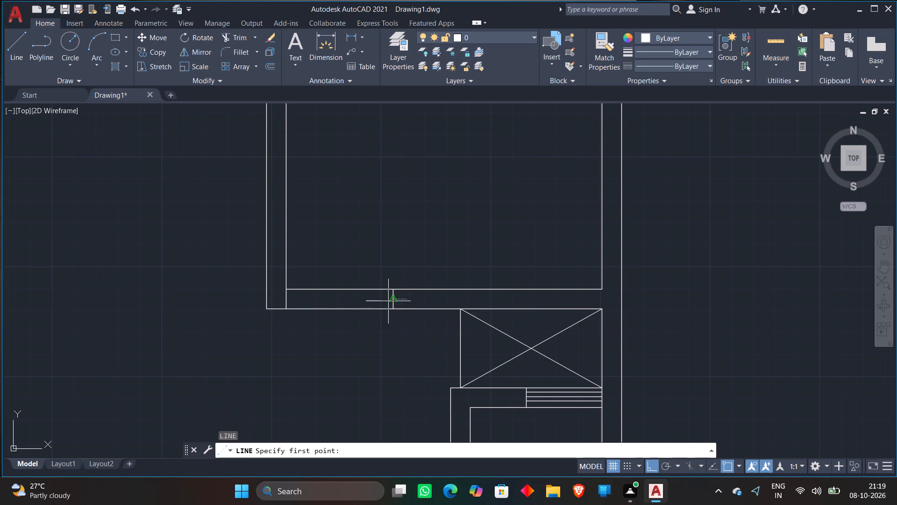
click(244, 300)
key(Escape)
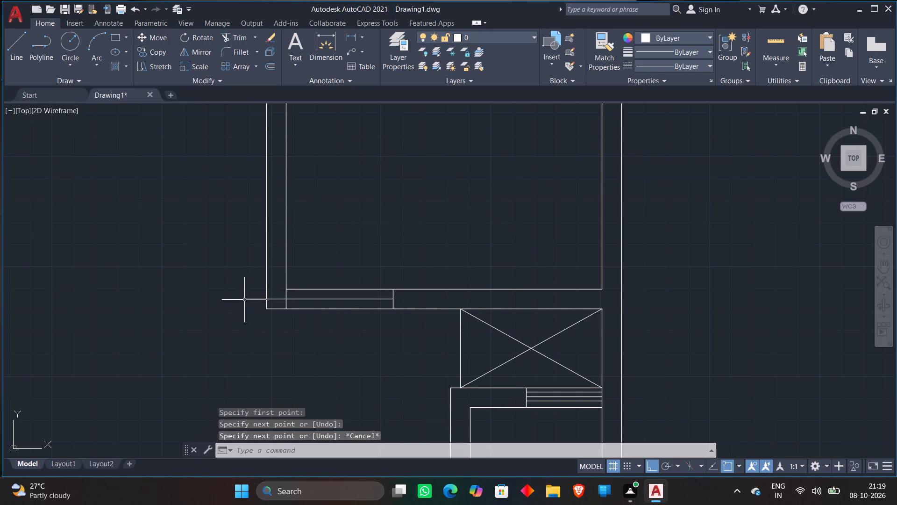
Trim the line back to the west wall's inner face and cut away both south wall faces across the opening.
text(TR)
key(space)
click(278, 298)
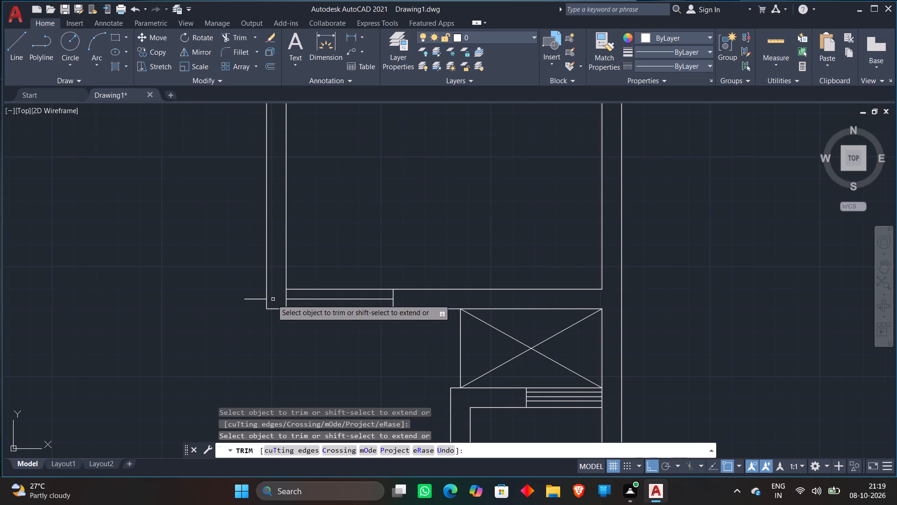
click(259, 299)
click(327, 289)
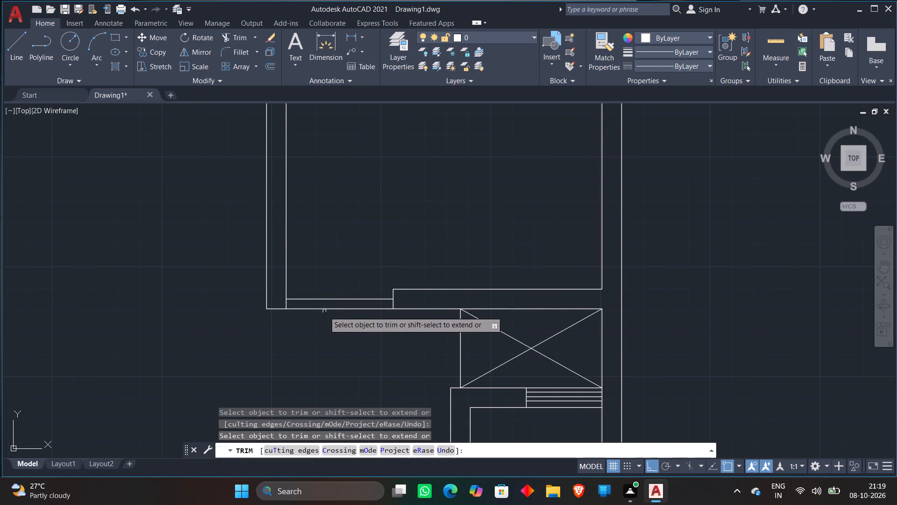
click(324, 307)
click(324, 310)
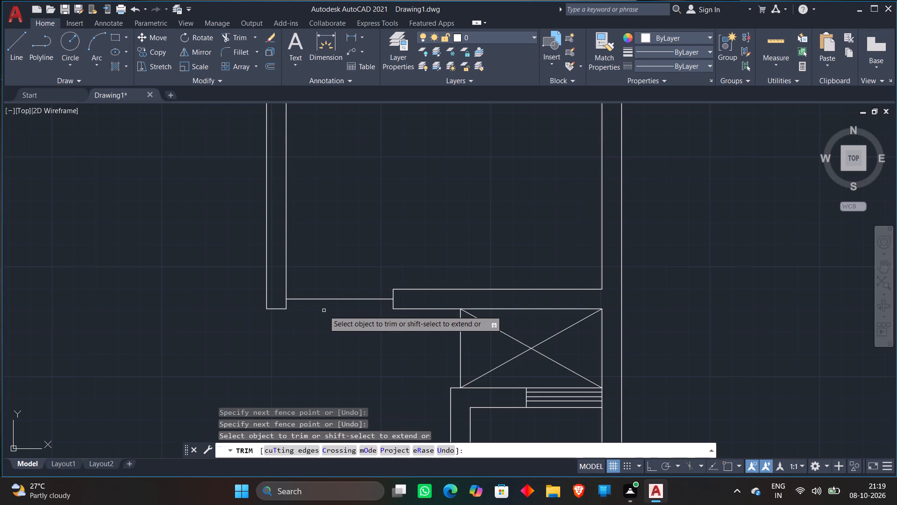
key(Escape)
Examine the whole floor plan and the area around the southernmost room.
scroll(324, 310, down, 1)
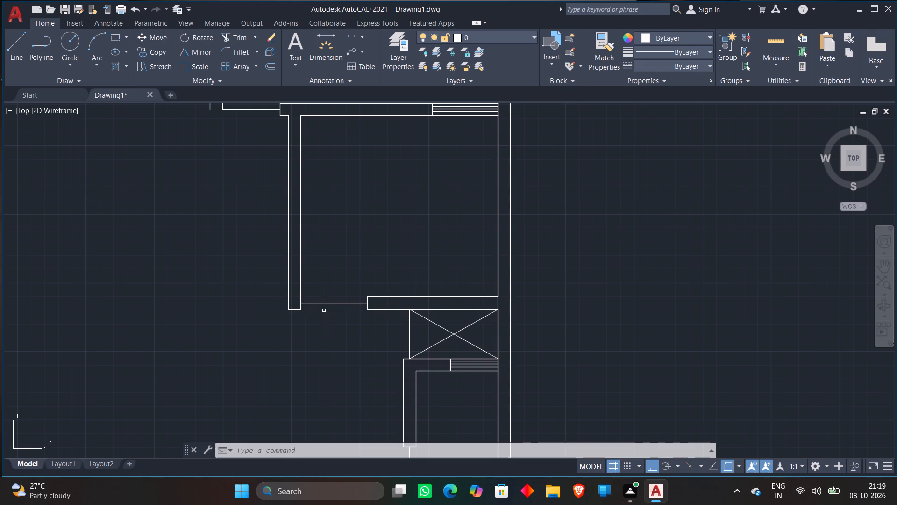
scroll(327, 303, down, 1)
scroll(276, 319, down, 1)
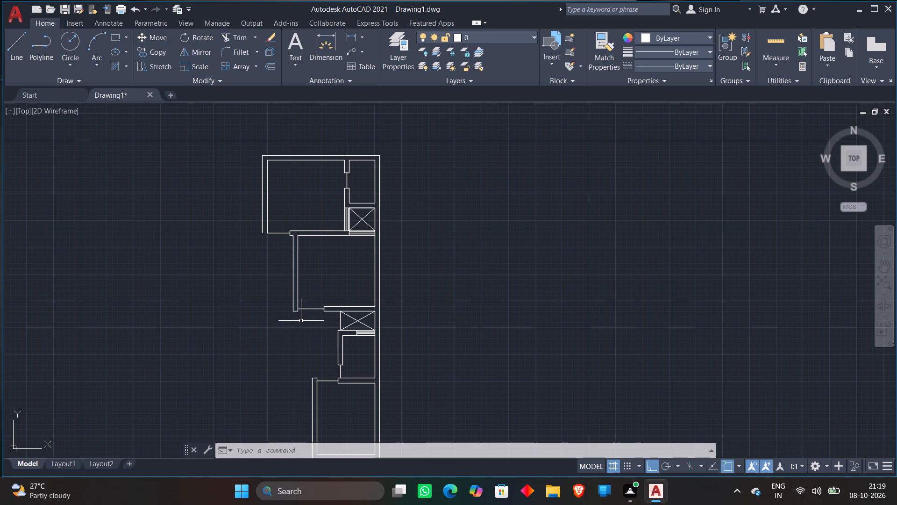
scroll(297, 331, up, 1)
scroll(295, 331, down, 2)
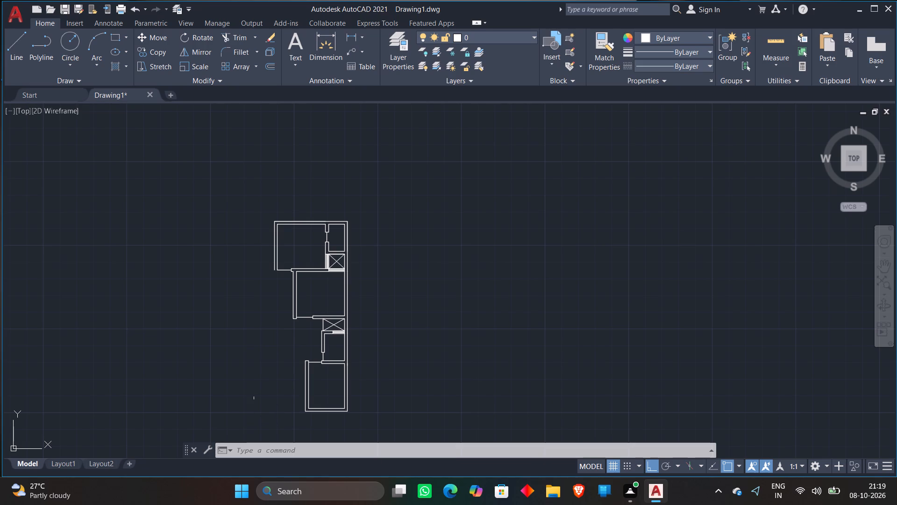
scroll(255, 397, up, 1)
middle_drag(255, 397, 275, 371)
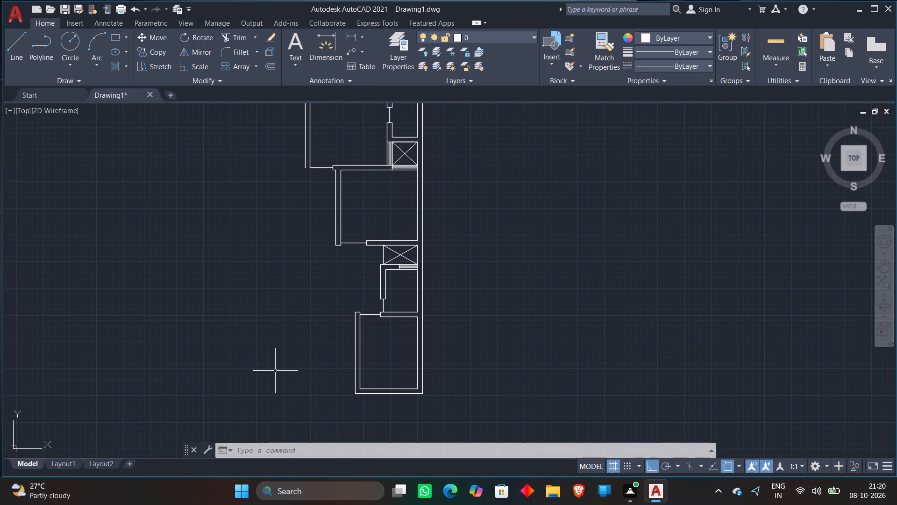
scroll(331, 406, up, 3)
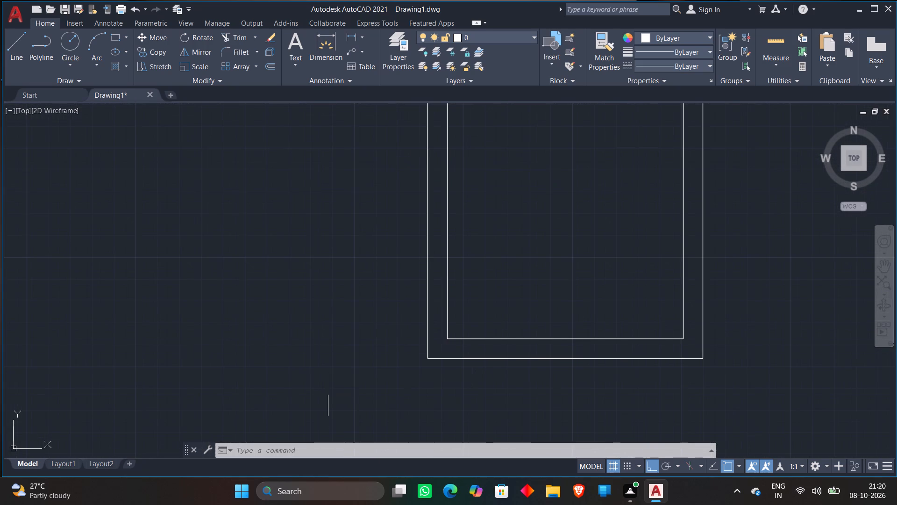
scroll(350, 347, down, 1)
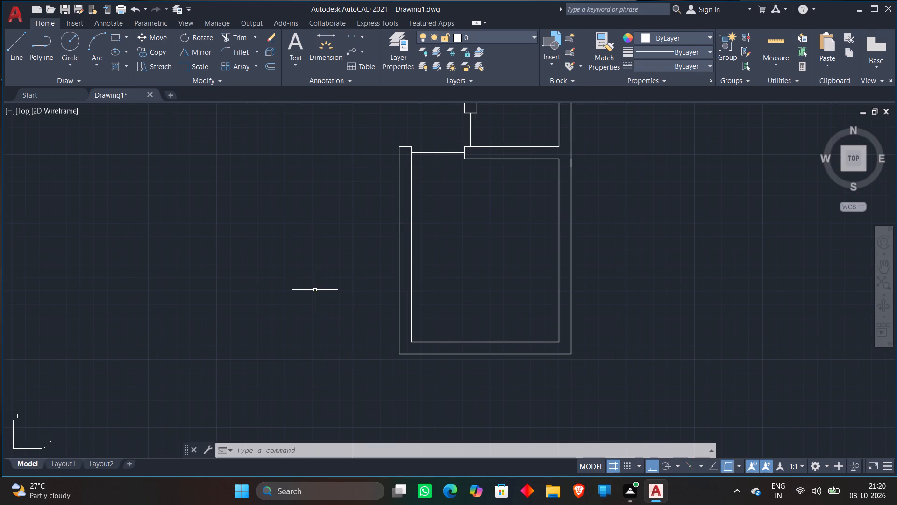
middle_drag(315, 290, 344, 411)
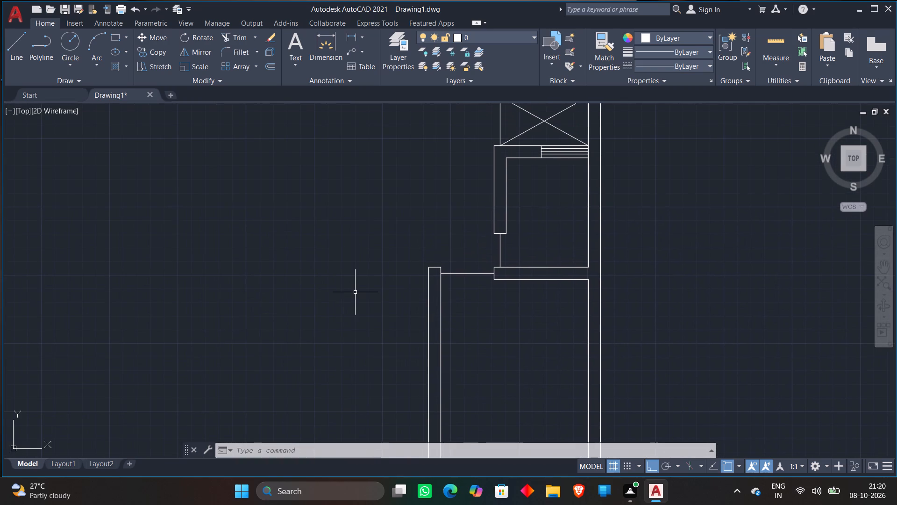
Draw a long horizontal line westward from the outer northwest corner of the southernmost room's west wall.
key(l)
key(Return)
click(426, 267)
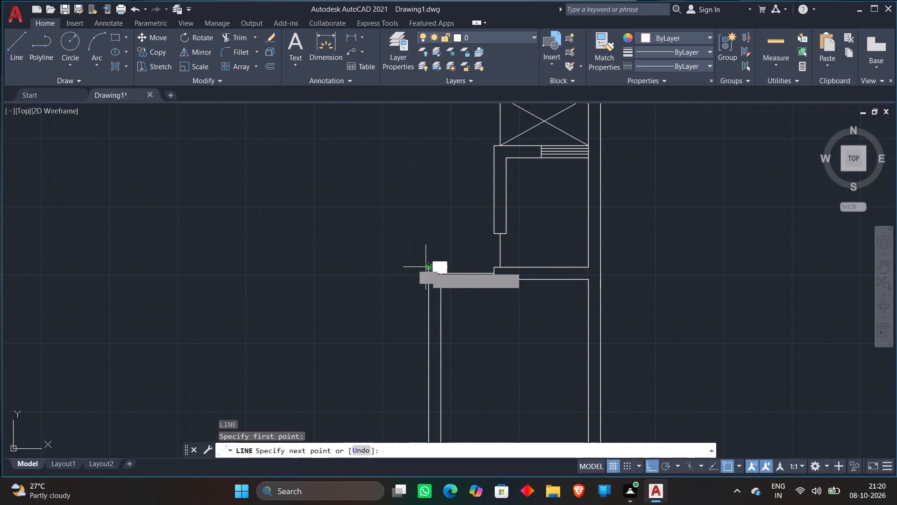
scroll(69, 282, down, 2)
middle_drag(69, 282, 233, 286)
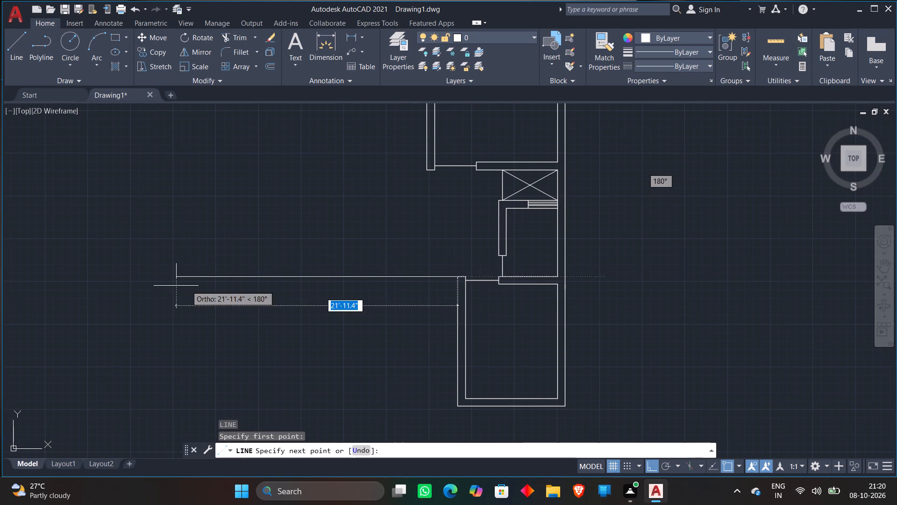
scroll(152, 284, down, 2)
click(145, 281)
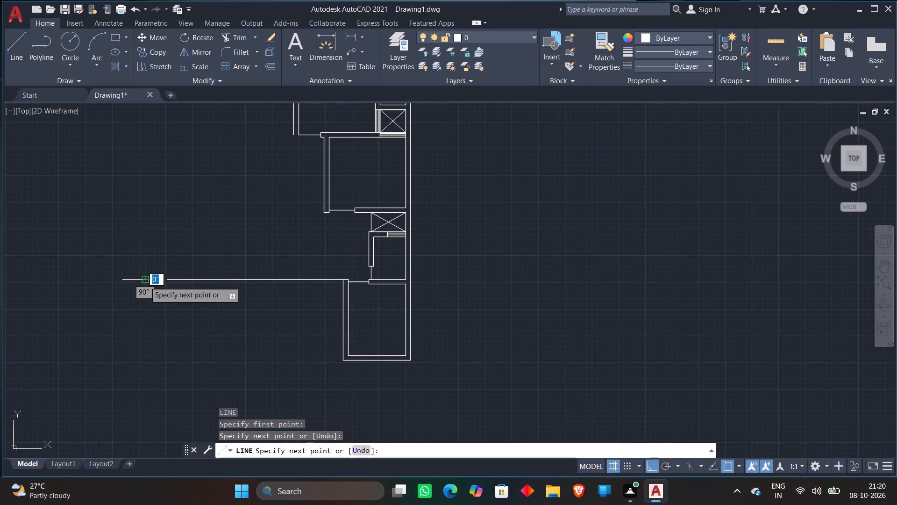
key(Escape)
Extend both lines of the northern room's west wall southward to the long horizontal line.
text(EX)
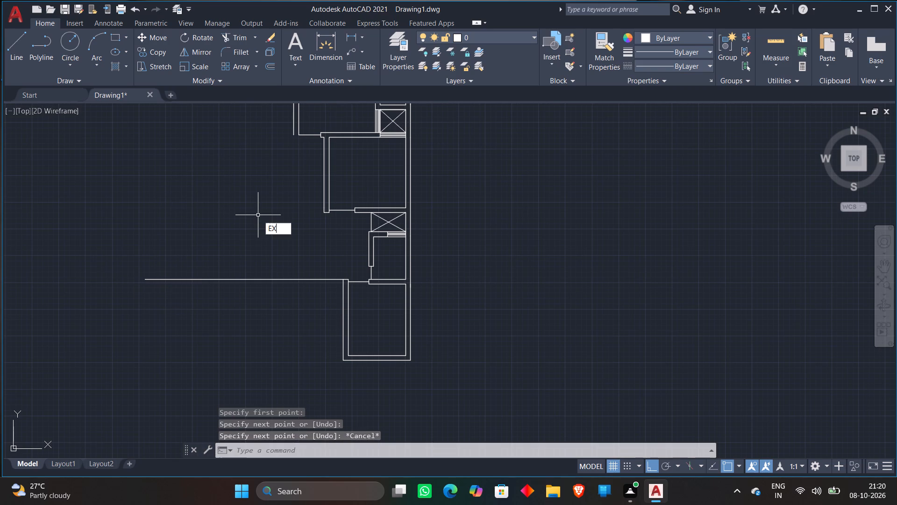
key(space)
click(292, 135)
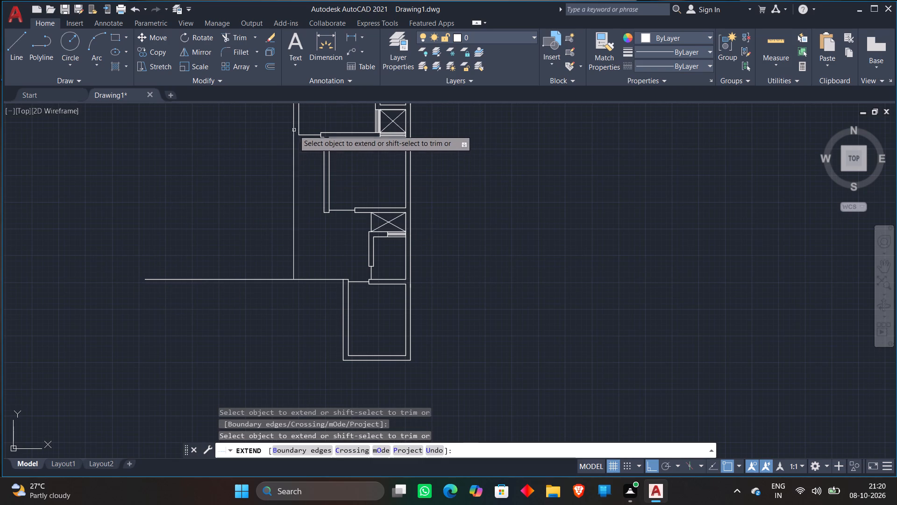
click(297, 126)
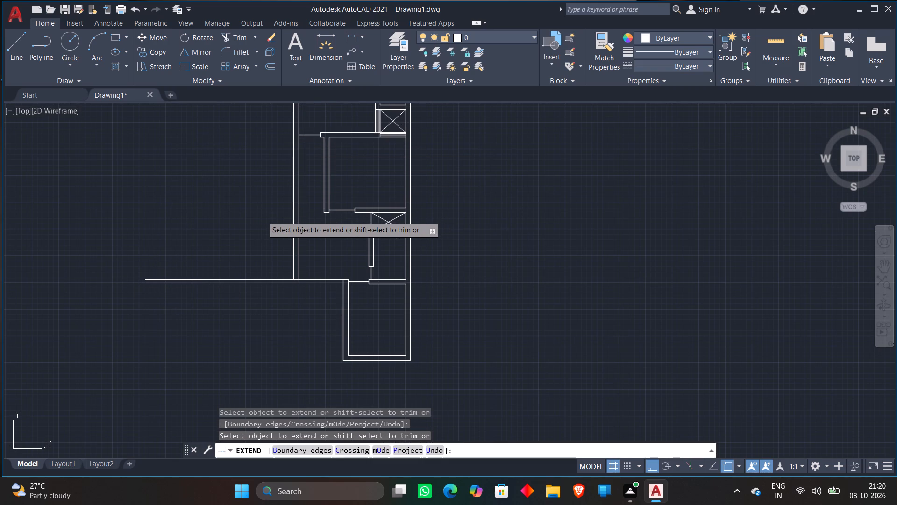
key(Escape)
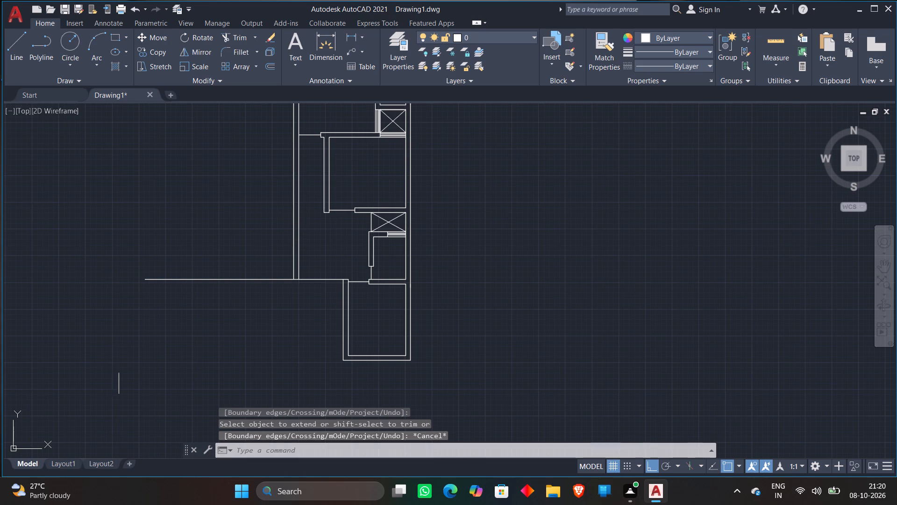
Draw a horizontal line westward from the southernmost room's outer southwest corner, past the extended west wall's alignment.
key(l)
key(Return)
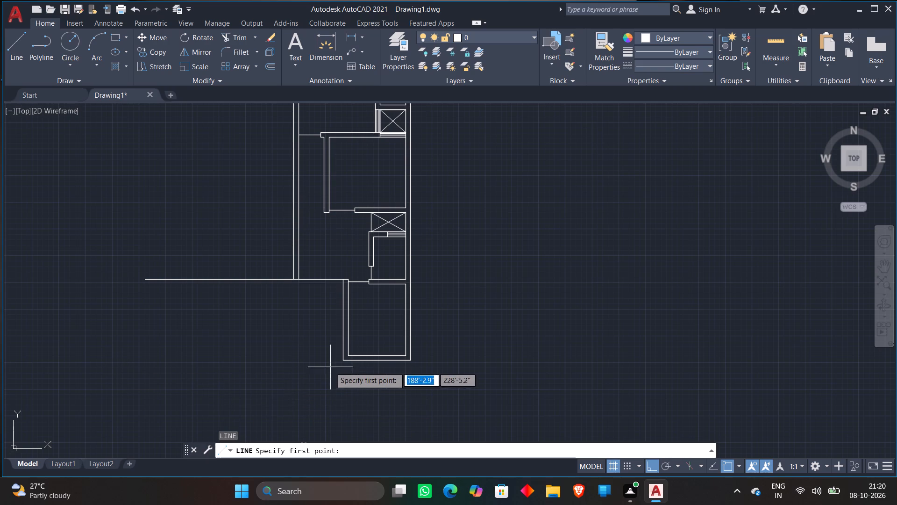
click(340, 362)
click(220, 370)
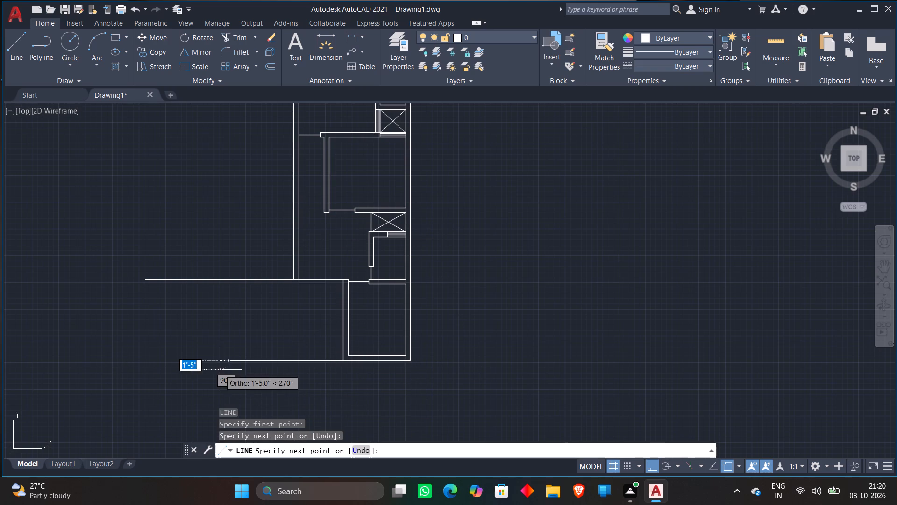
key(Escape)
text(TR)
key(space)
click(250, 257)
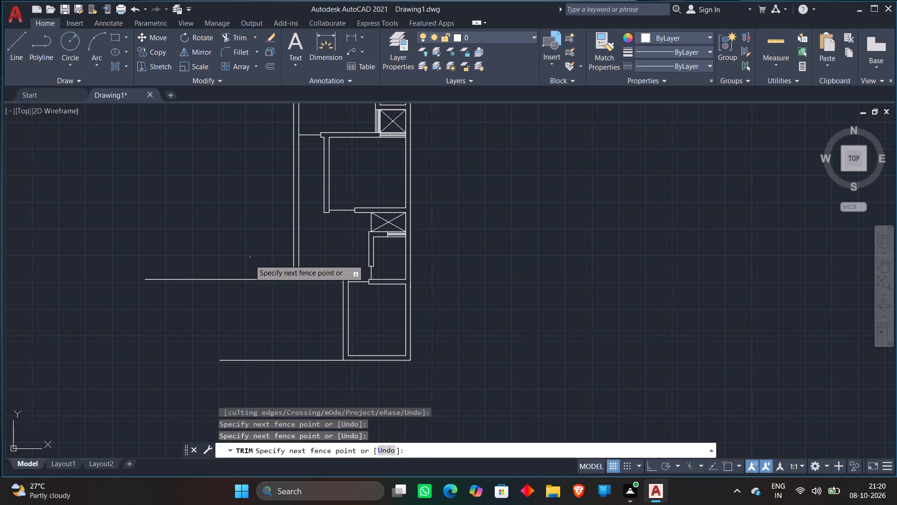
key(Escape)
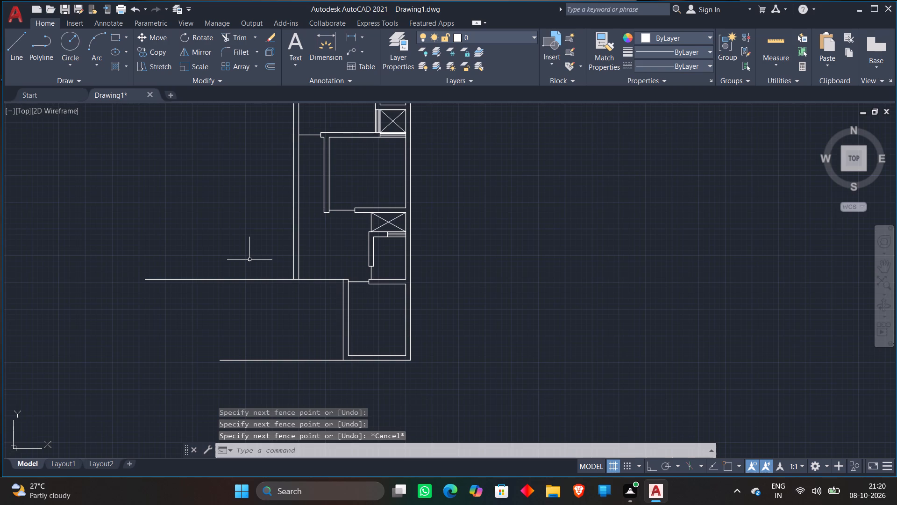
Extend both west wall lines farther south to the horizontal line at the plan's south edge.
text(EX)
key(space)
click(274, 238)
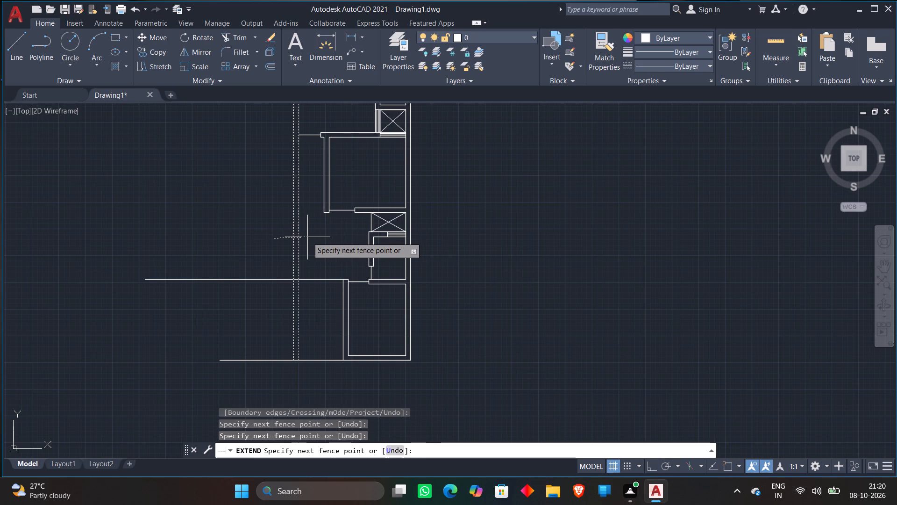
click(307, 237)
key(Escape)
Trim the parts of the two horizontal lines that overhang west of the outer west wall line.
text(TR)
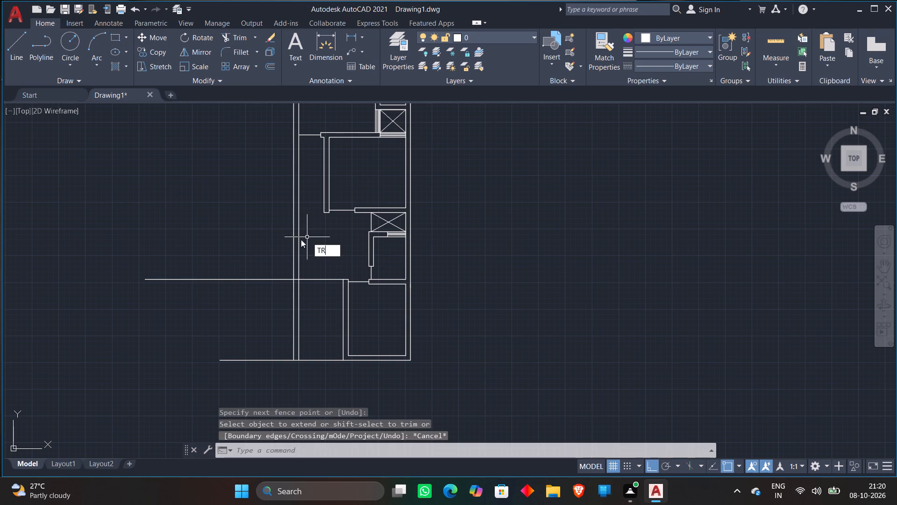
key(space)
click(266, 253)
click(227, 302)
click(261, 334)
click(266, 395)
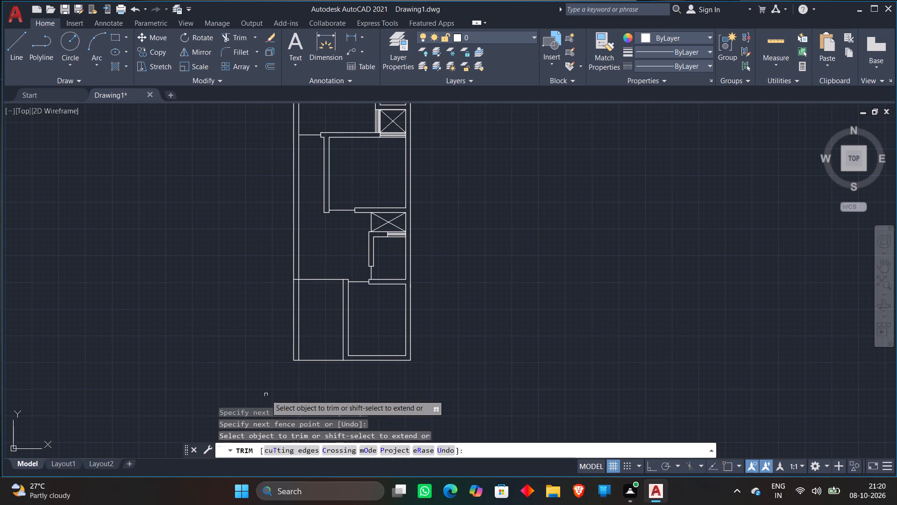
key(Escape)
Add a linear dimension between the west wall's inner face and the southernmost room's outer west wall face.
scroll(243, 313, up, 2)
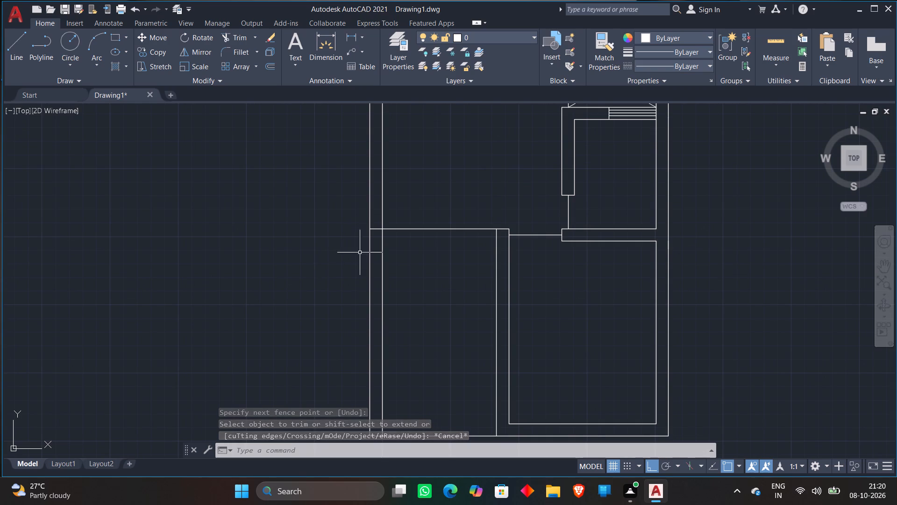
click(350, 36)
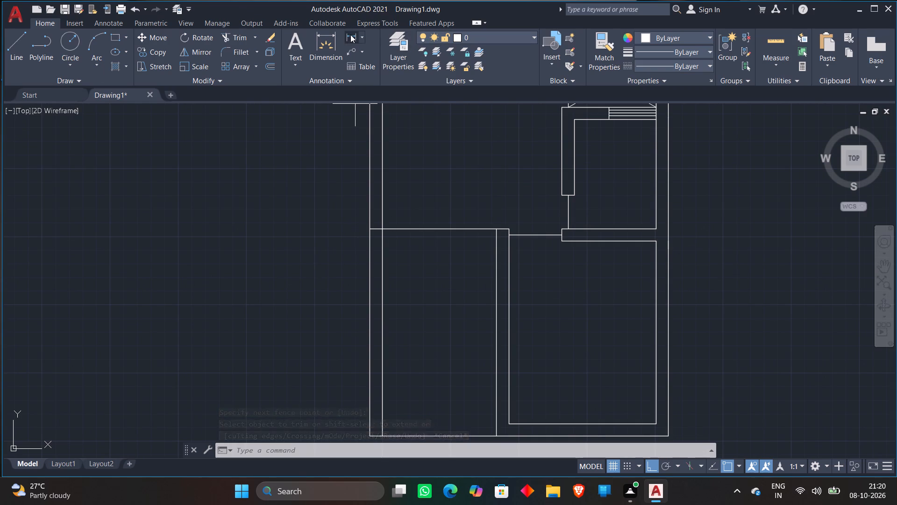
click(383, 229)
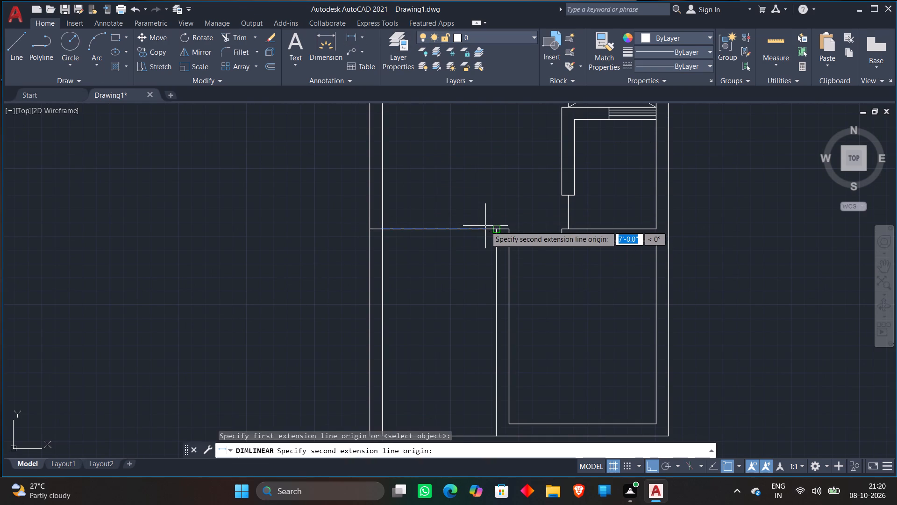
click(487, 227)
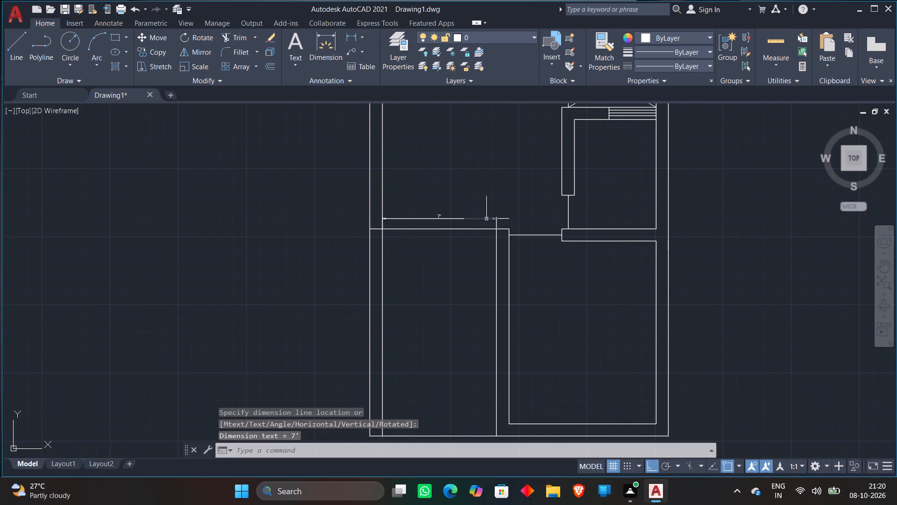
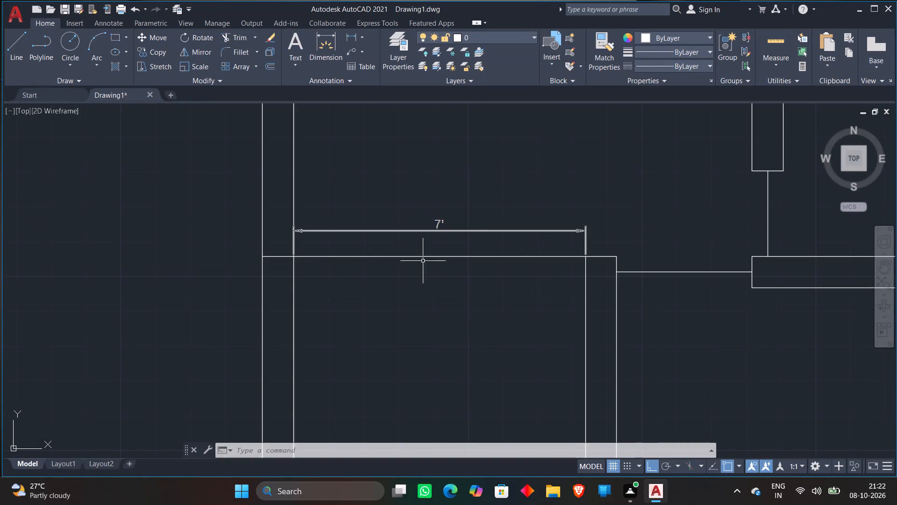
Delete the 7' linear dimension between the west wall and the southernmost room's outer west wall face.
click(465, 231)
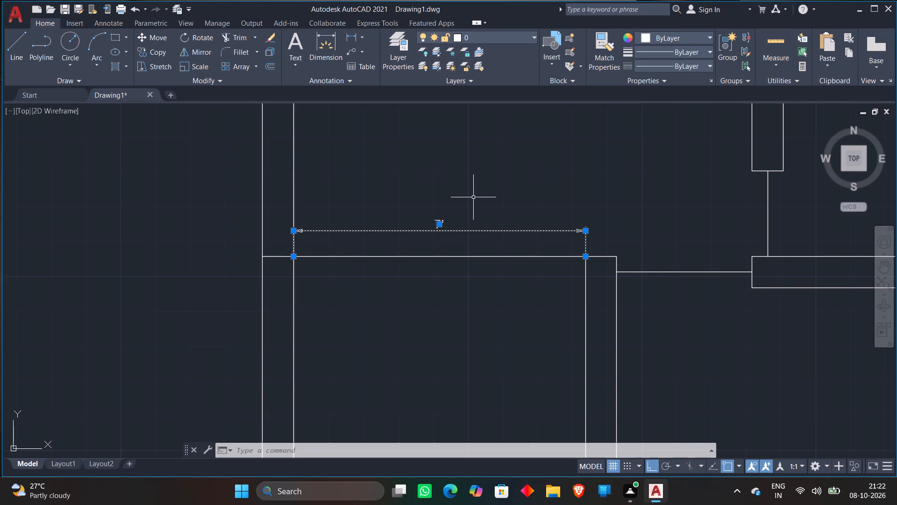
key(Delete)
Offset the horizontal line joining the west wall to the southernmost room's northwest corner 9" south to form a cross wall.
scroll(473, 197, down, 4)
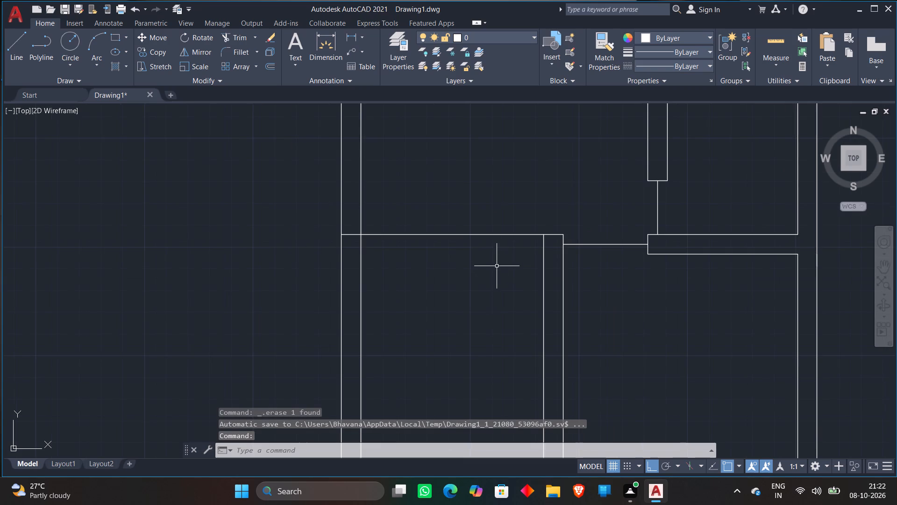
scroll(486, 222, down, 1)
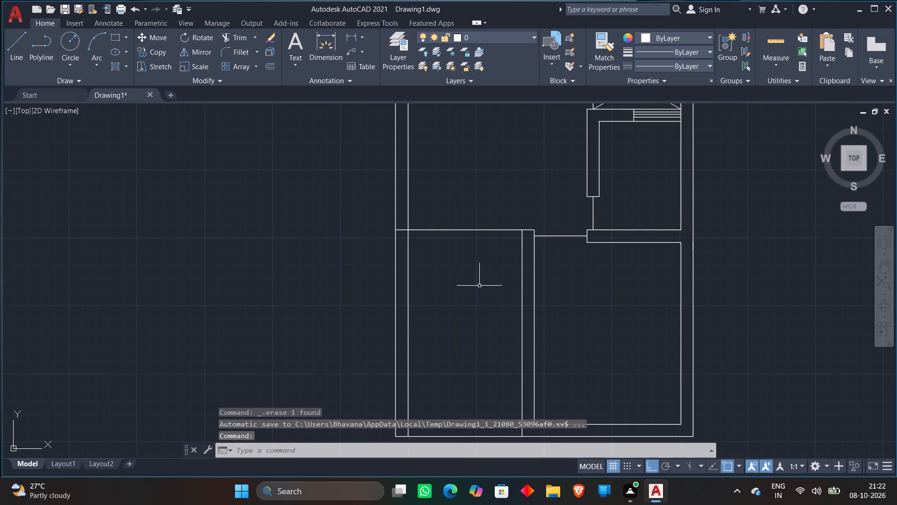
key(o)
key(Return)
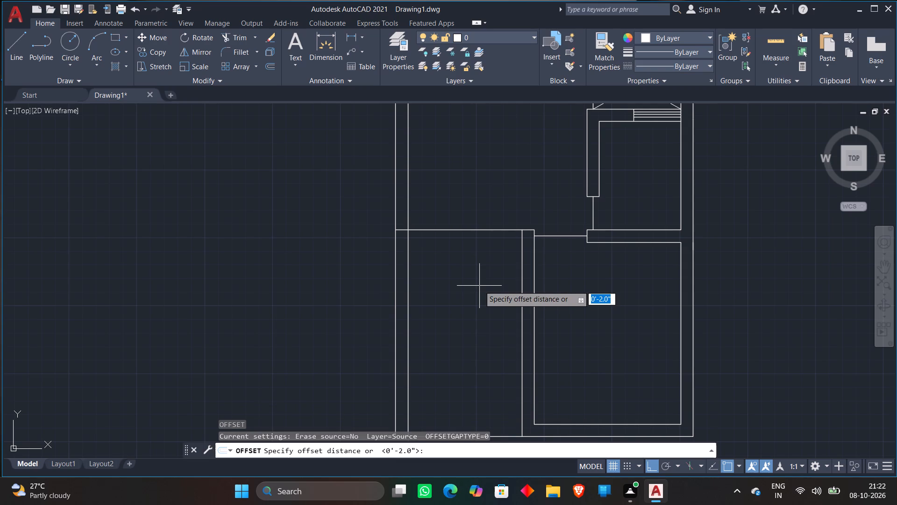
key(9)
key(shift+quotedbl)
key(Return)
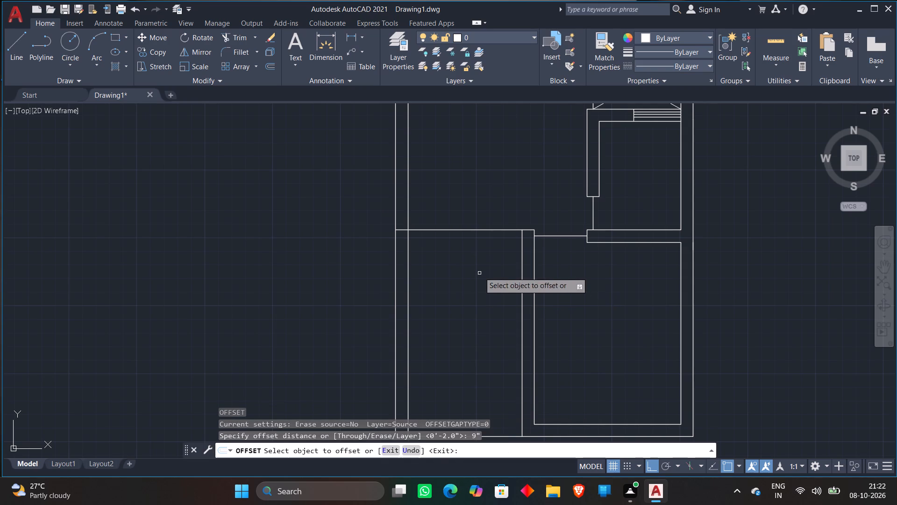
click(491, 231)
click(479, 252)
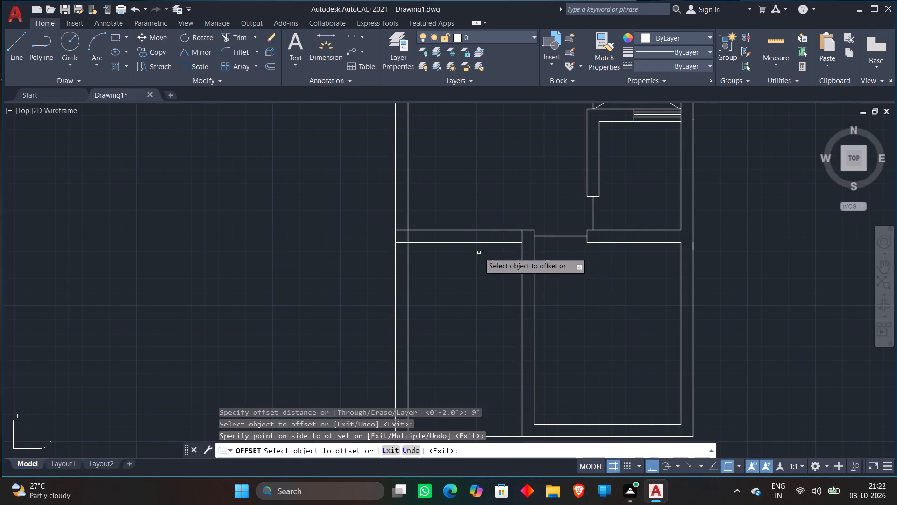
key(Escape)
Offset the cross wall's south line 7'2" south to set the length of the room beside the west wall.
key(o)
key(Return)
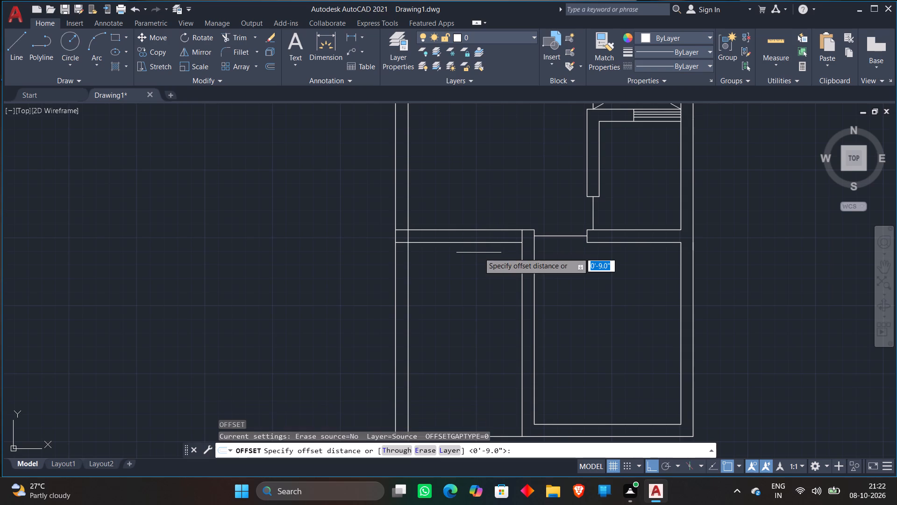
text(7'2")
key(Return)
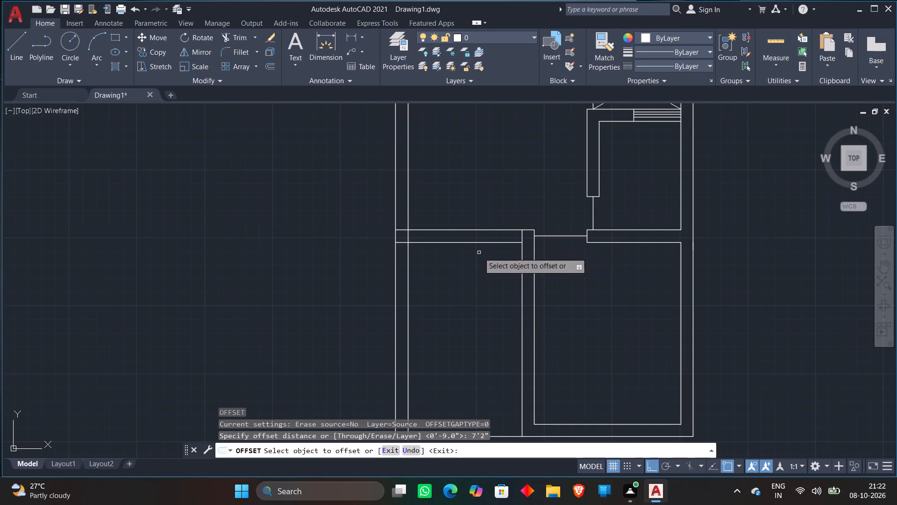
click(482, 241)
click(473, 293)
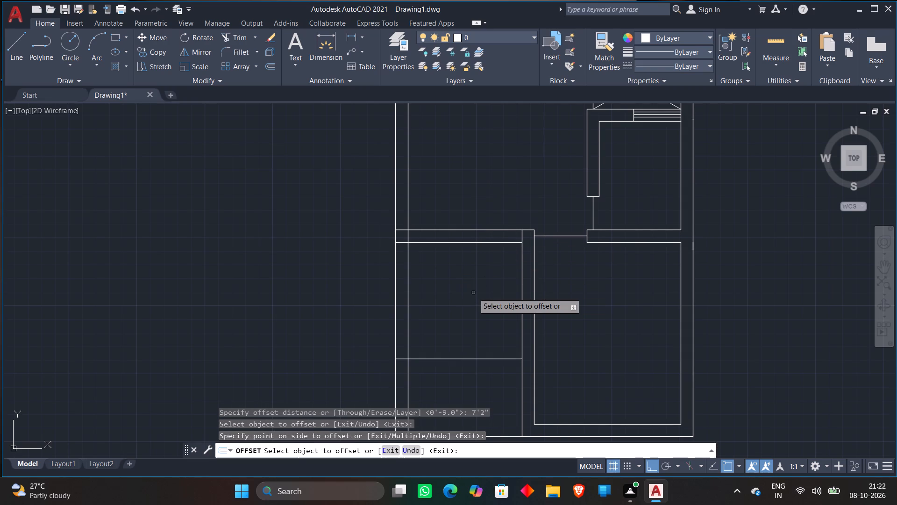
key(Escape)
Offset the new room's south line 9" south to form a second cross wall.
key(o)
key(Return)
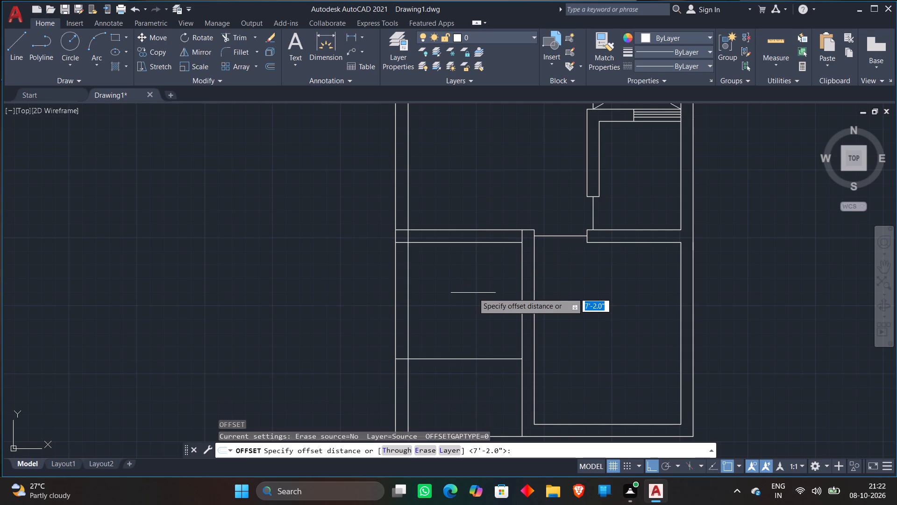
key(9)
key(shift+quotedbl)
key(Return)
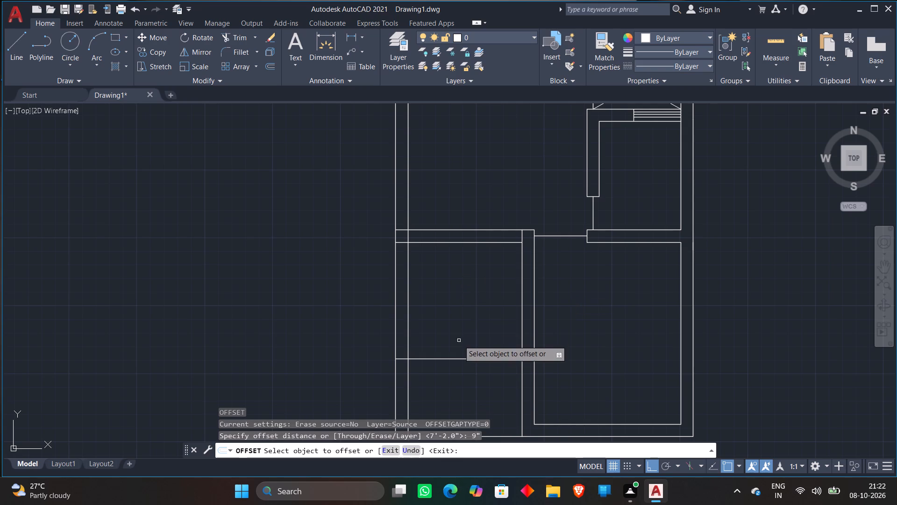
click(455, 360)
click(450, 372)
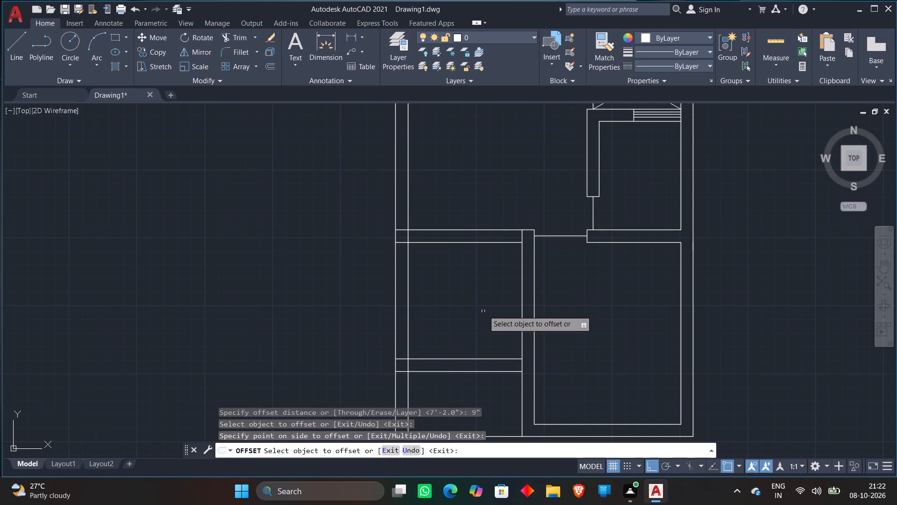
scroll(484, 310, down, 2)
key(Escape)
Trim the northern cross wall's lines inside the west wall and the west wall's inner line between them, opening the junction.
scroll(484, 310, up, 2)
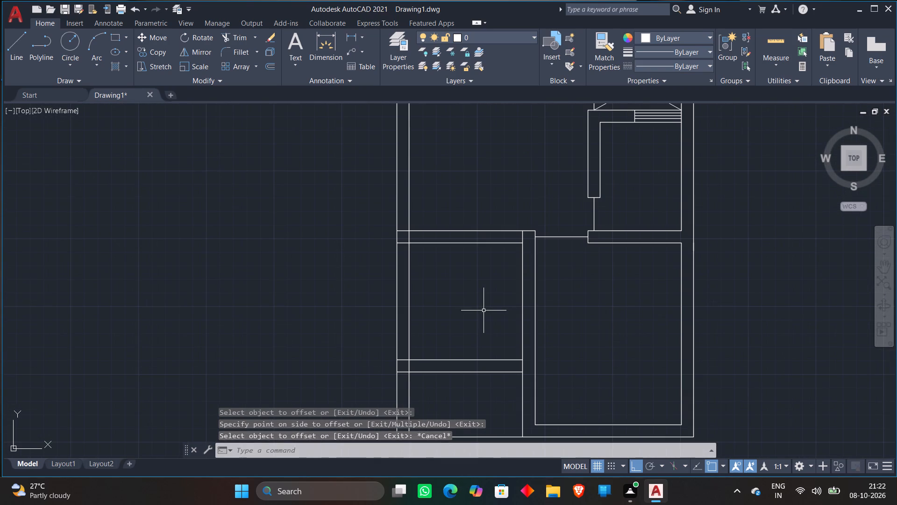
text(TR)
key(space)
scroll(434, 261, up, 3)
click(292, 123)
click(288, 211)
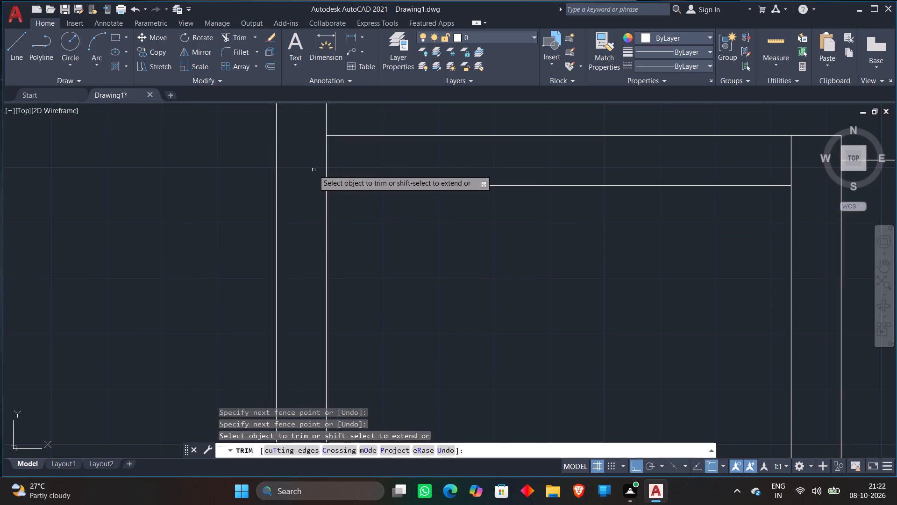
click(313, 170)
click(371, 164)
scroll(448, 224, down, 1)
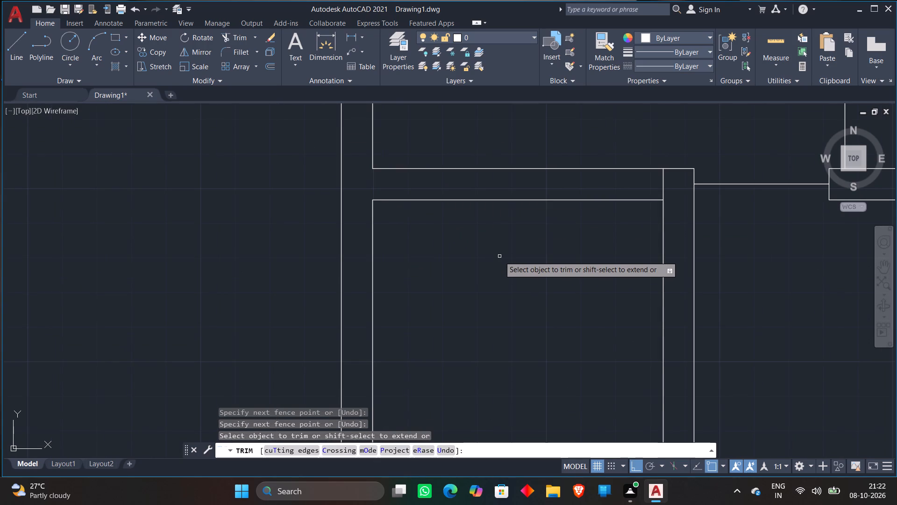
Trim the southern cross wall's lines inside the west wall and the west wall's inner line between them.
scroll(543, 257, down, 1)
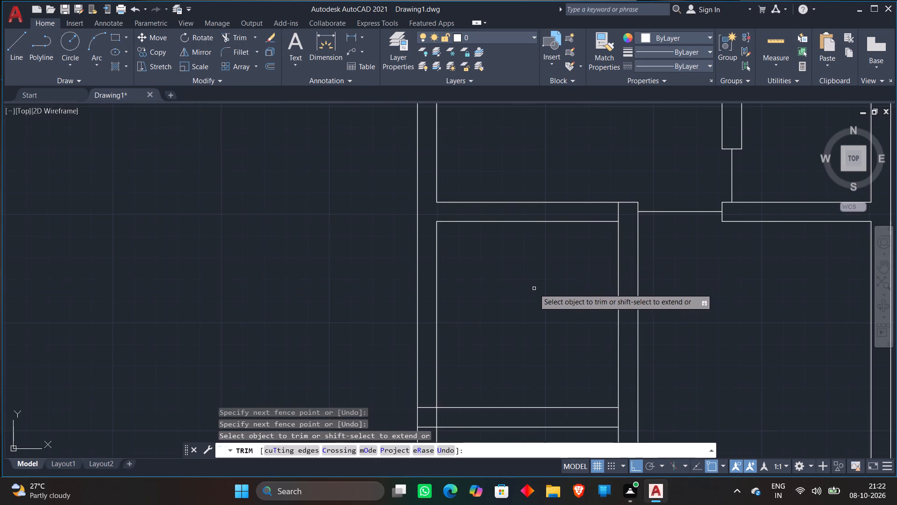
middle_drag(534, 289, 519, 232)
scroll(456, 329, up, 2)
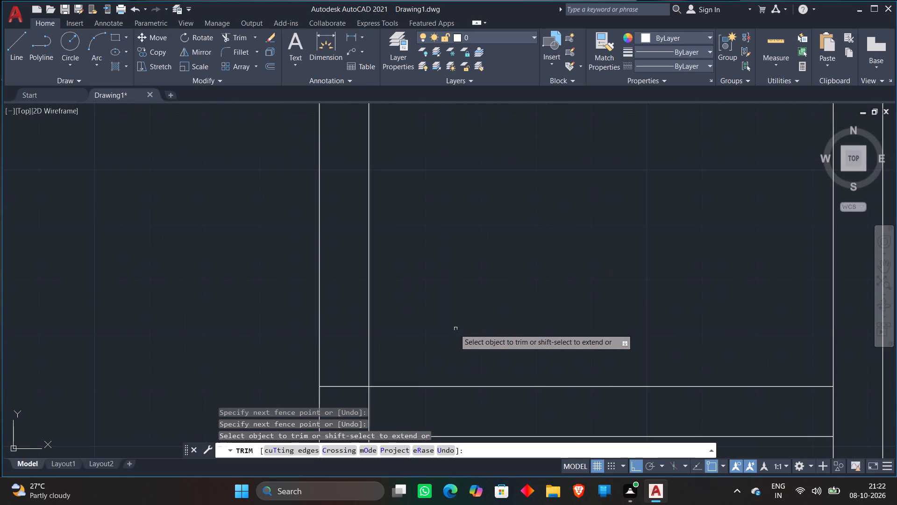
scroll(338, 357, down, 1)
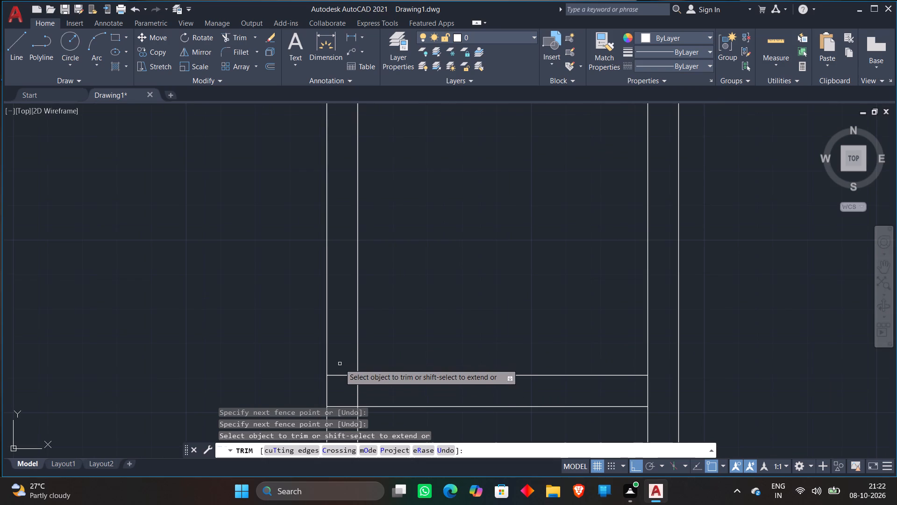
middle_drag(340, 364, 356, 280)
click(356, 284)
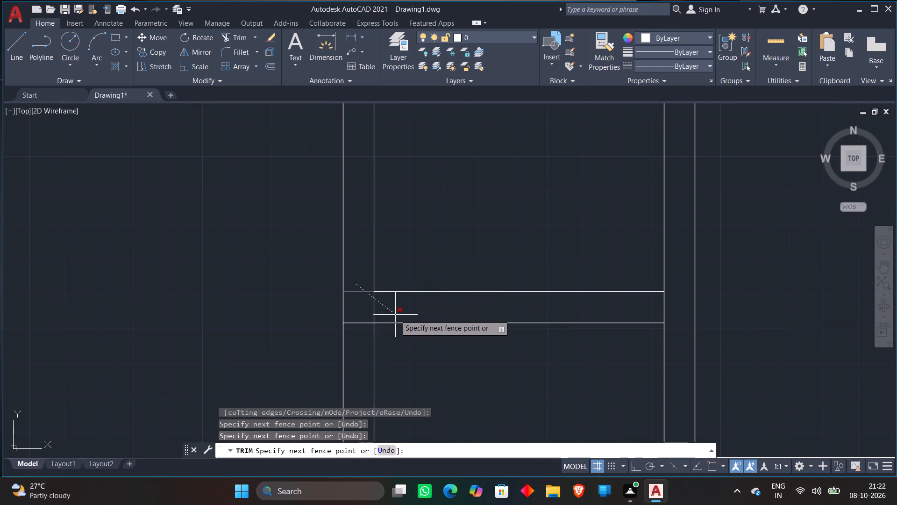
click(395, 314)
click(356, 311)
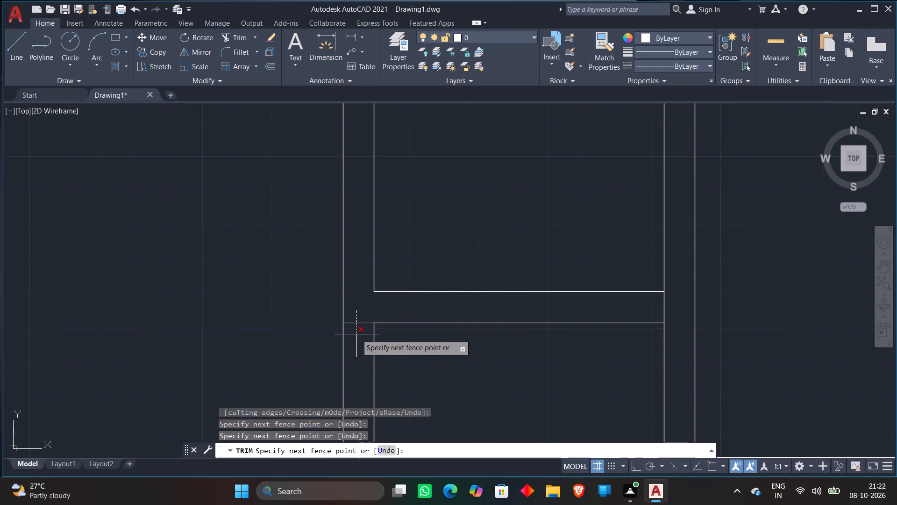
click(356, 334)
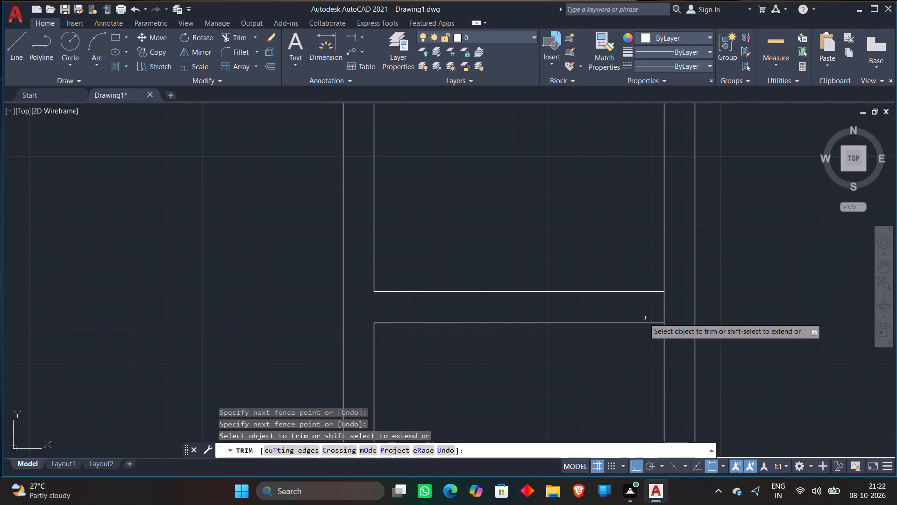
Trim the vertical wall line crossing the east end of the southern cross wall, between its two horizontal lines.
click(659, 311)
click(671, 310)
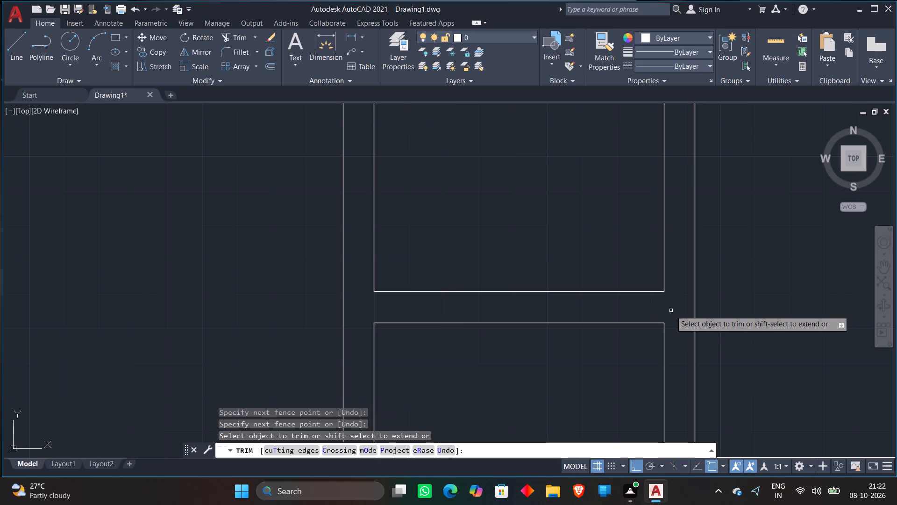
key(Escape)
Extend the southern cross wall's south line east to the inner west wall line of the southernmost room.
text(EX)
key(space)
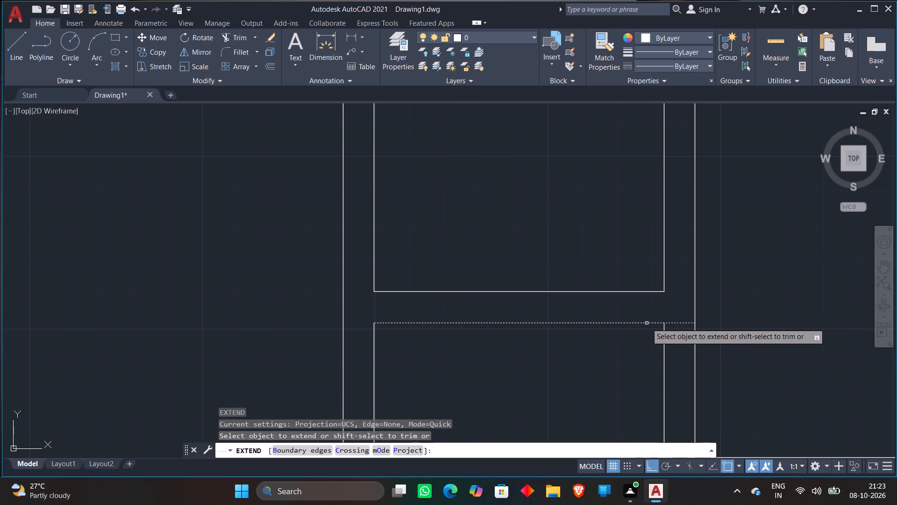
click(647, 323)
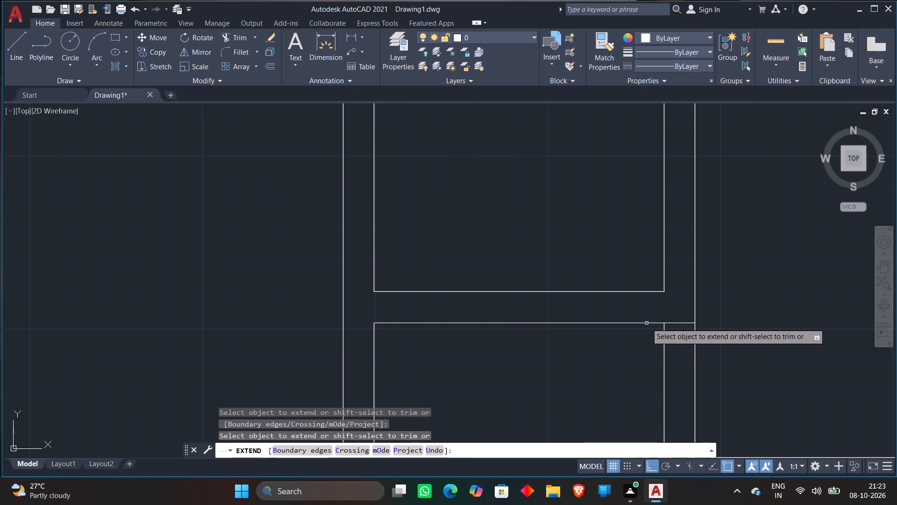
scroll(621, 273, down, 2)
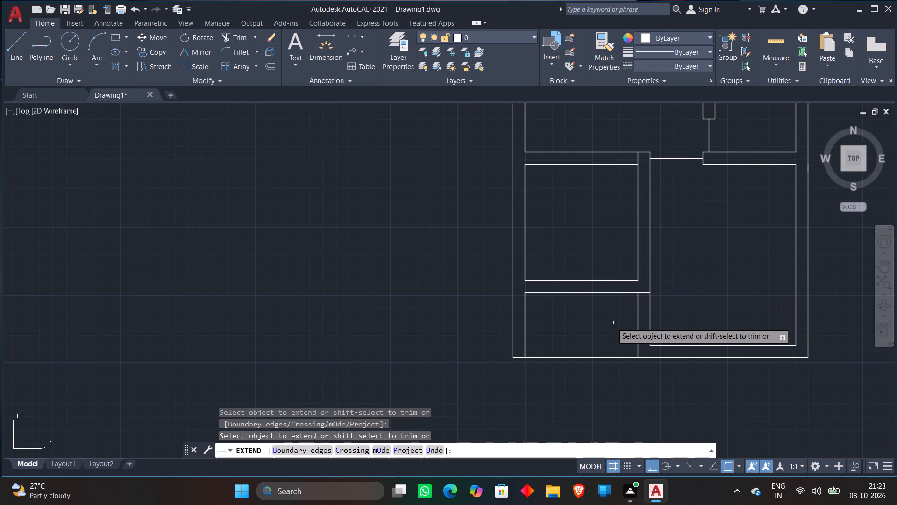
key(Escape)
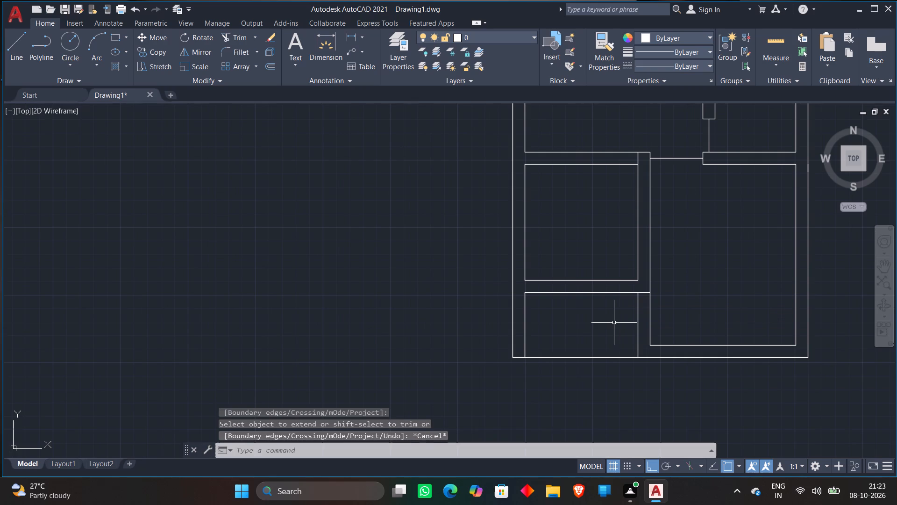
Offset the short vertical line south of the southern cross wall 4.5" to its west and east sides.
key(o)
key(Return)
text(4.5")
key(Return)
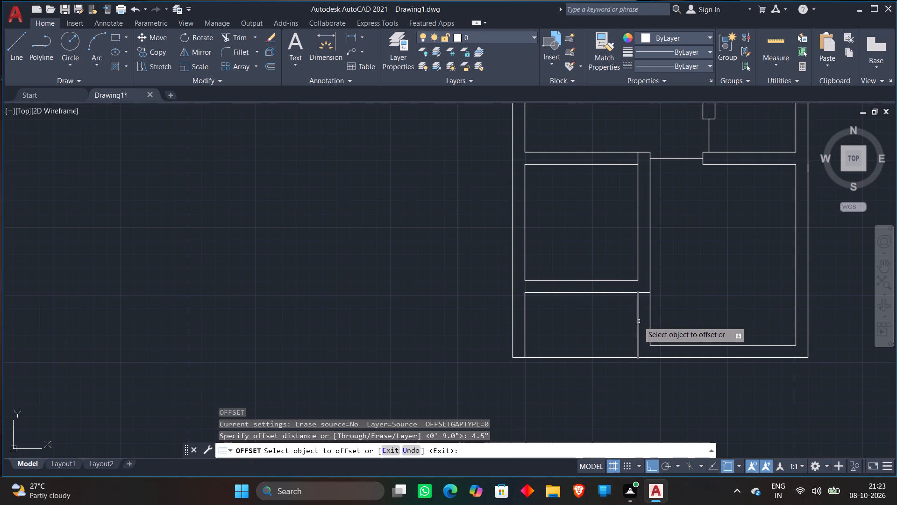
click(638, 321)
click(643, 321)
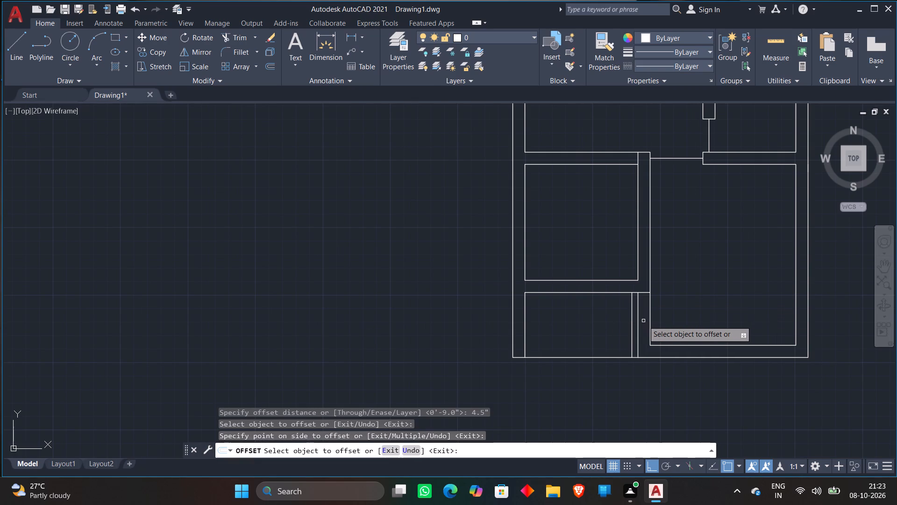
click(638, 323)
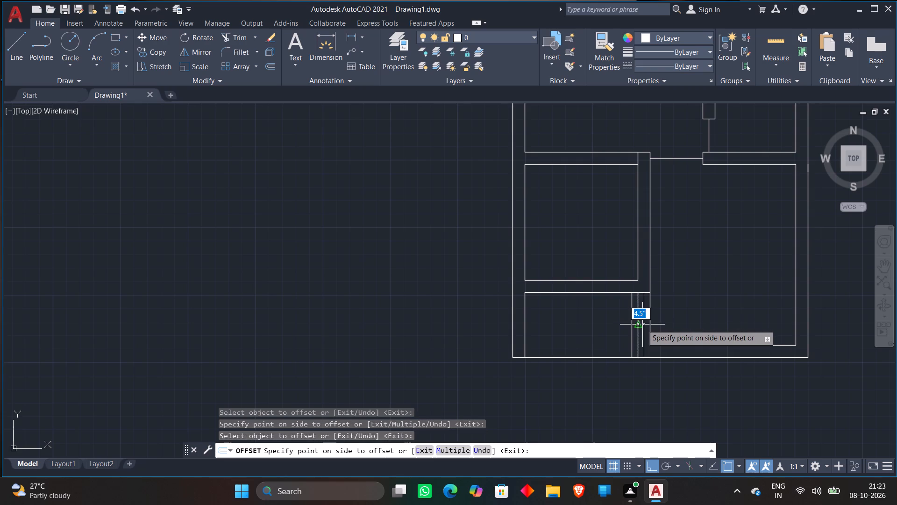
click(642, 325)
scroll(642, 321, up, 1)
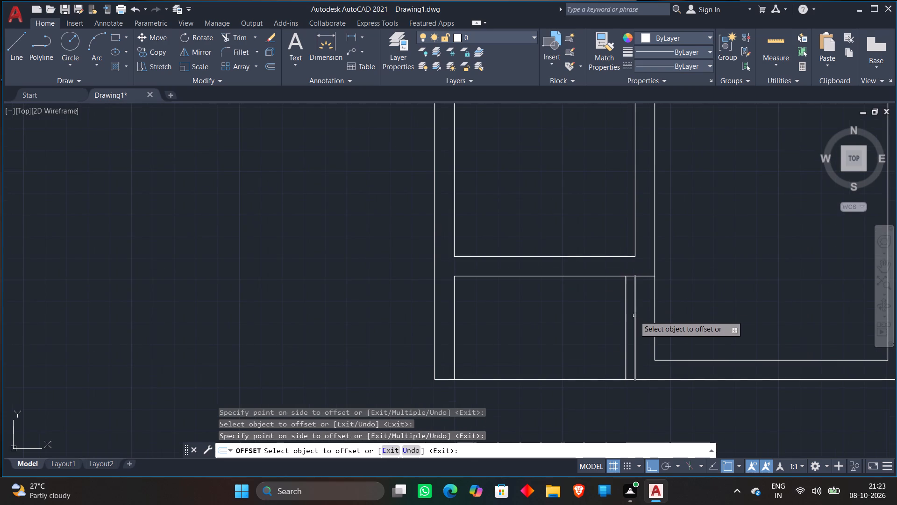
click(634, 316)
click(648, 323)
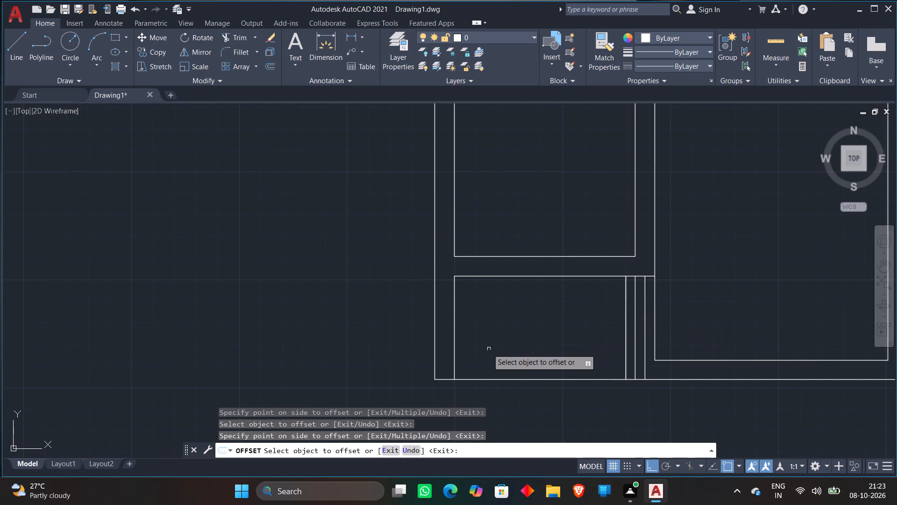
key(Escape)
Trim the southernmost room's inner west wall line between the southern cross wall and the room's inner south wall line.
text(TR)
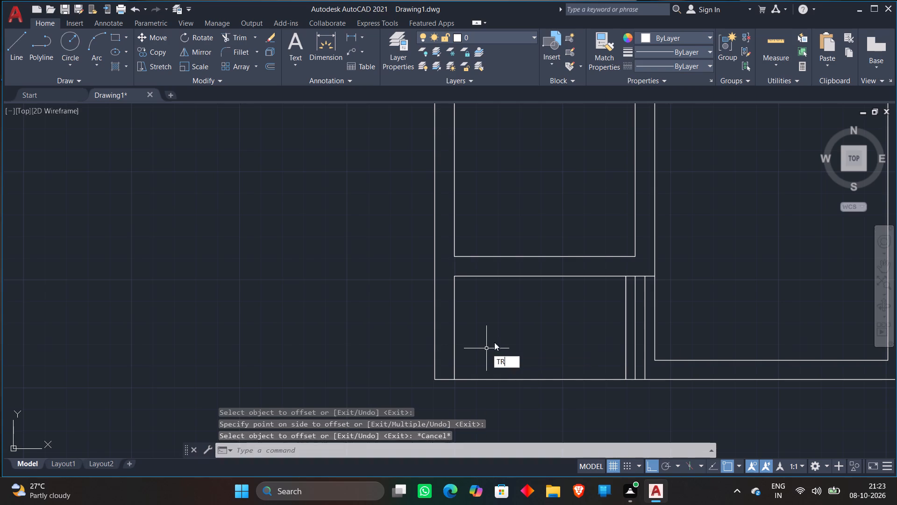
key(space)
click(626, 296)
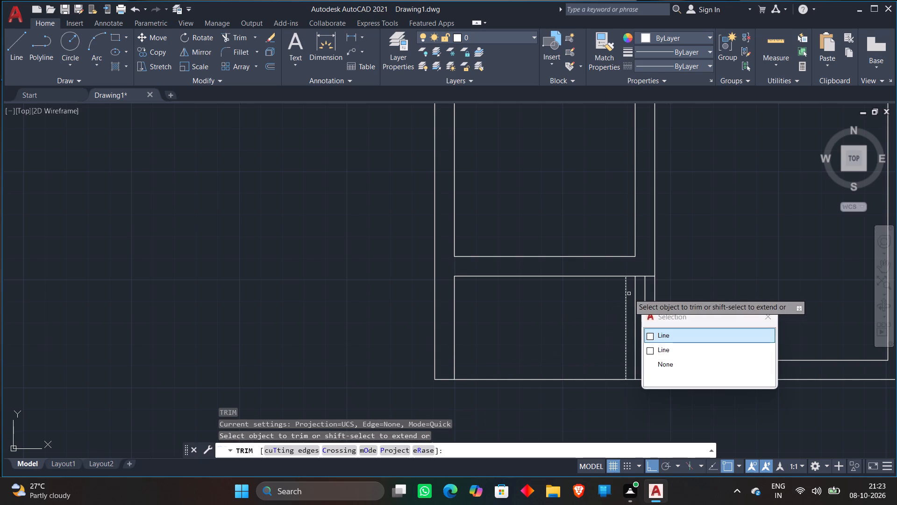
click(769, 316)
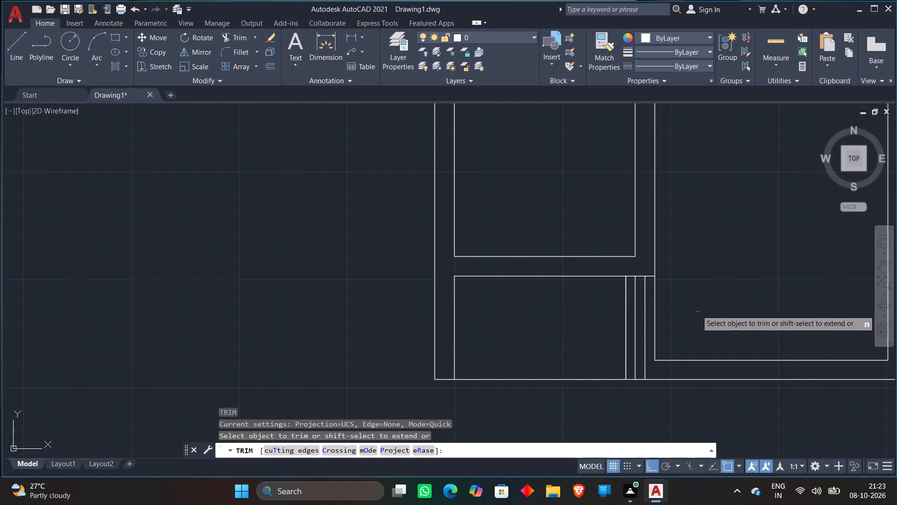
click(655, 307)
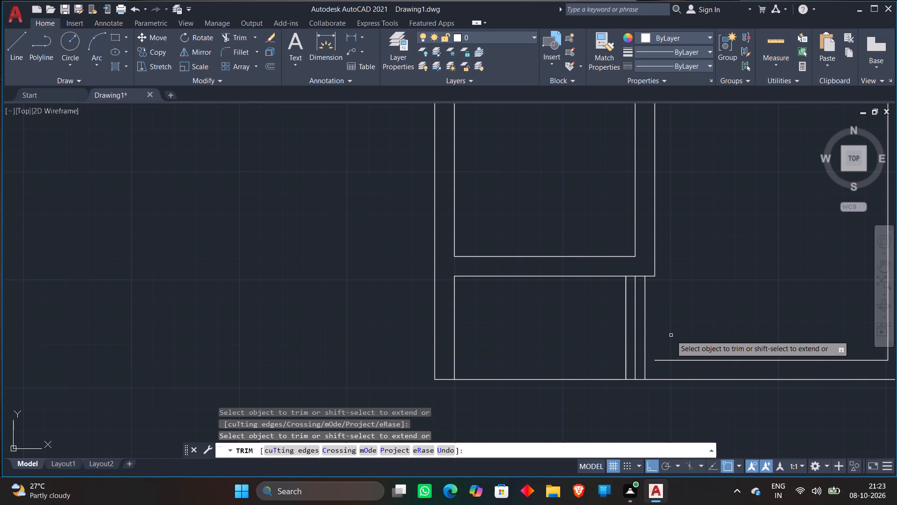
Draw a line about 8" north from the west end of the inner south wall line, continuing west across the three vertical lines.
key(Escape)
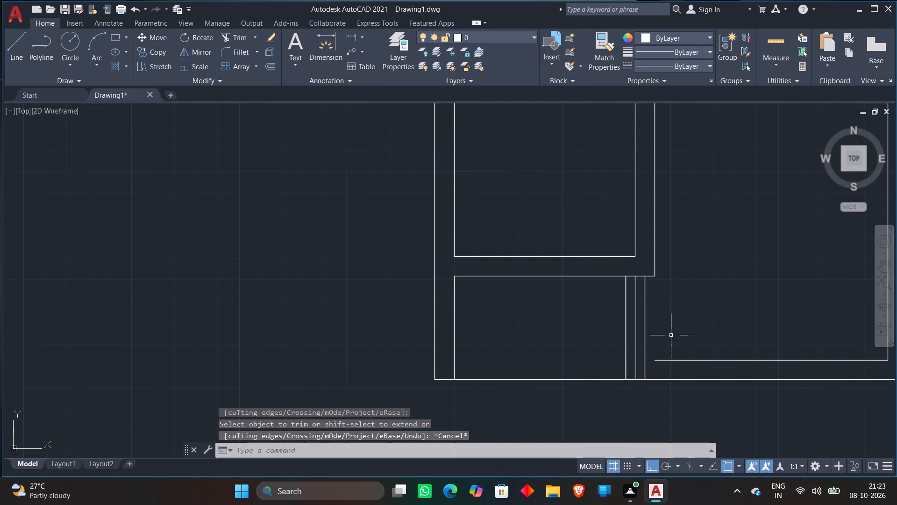
scroll(686, 346, up, 2)
key(l)
key(Return)
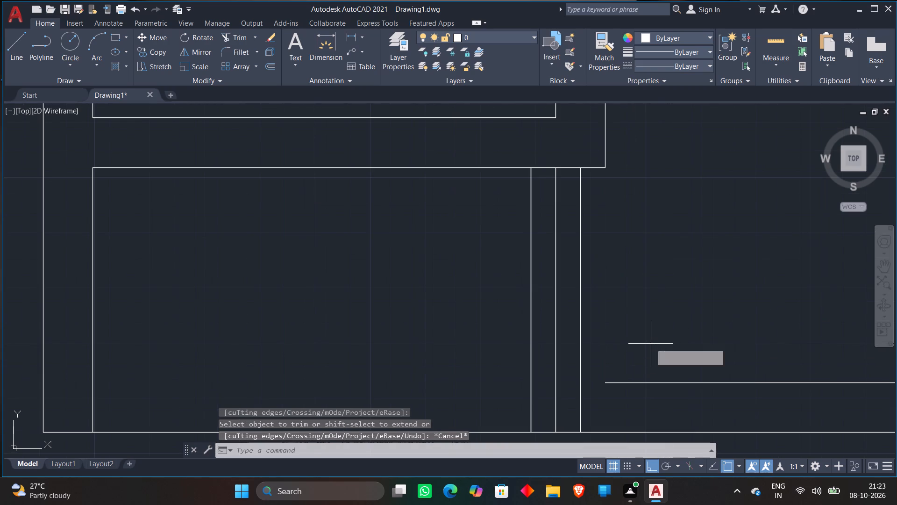
click(609, 382)
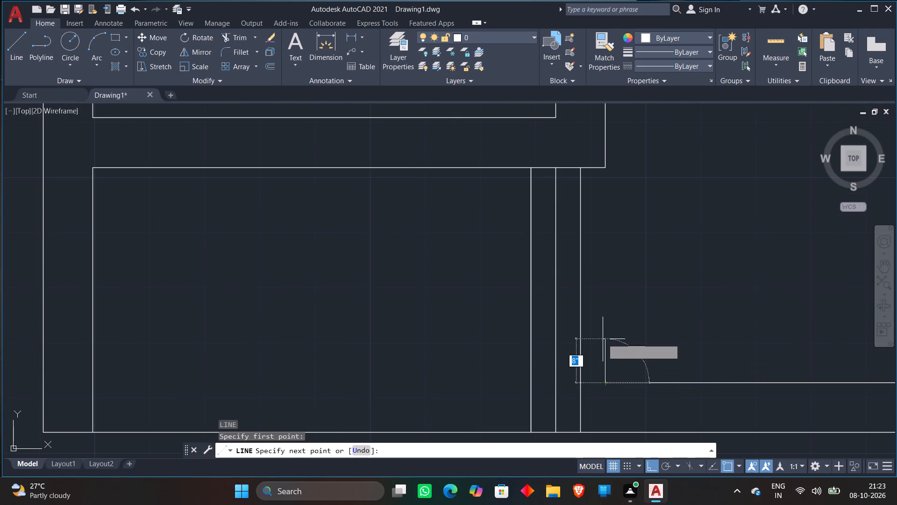
click(603, 339)
click(499, 340)
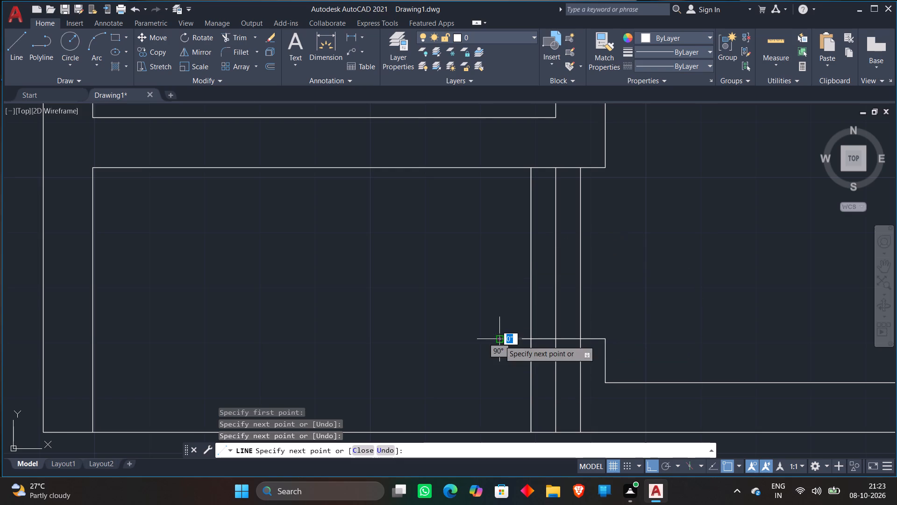
key(Escape)
Trim the three vertical lines and the new horizontal line into a short wall end with one line running north to the cross wall.
text(TR)
key(space)
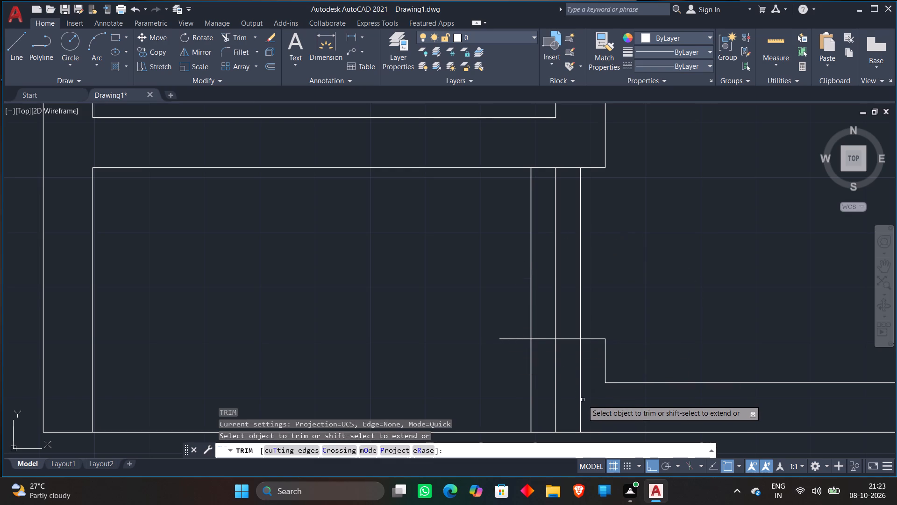
click(539, 260)
click(513, 266)
click(536, 370)
click(511, 372)
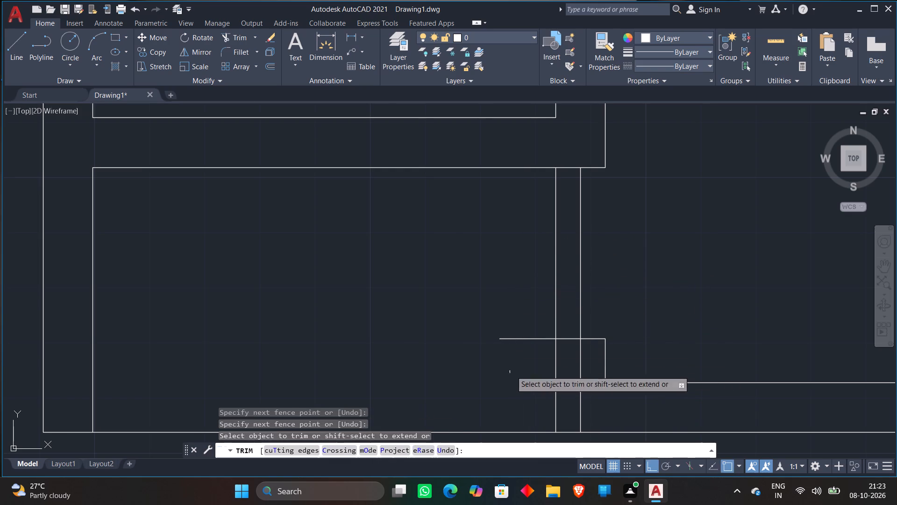
click(524, 320)
click(520, 358)
click(561, 269)
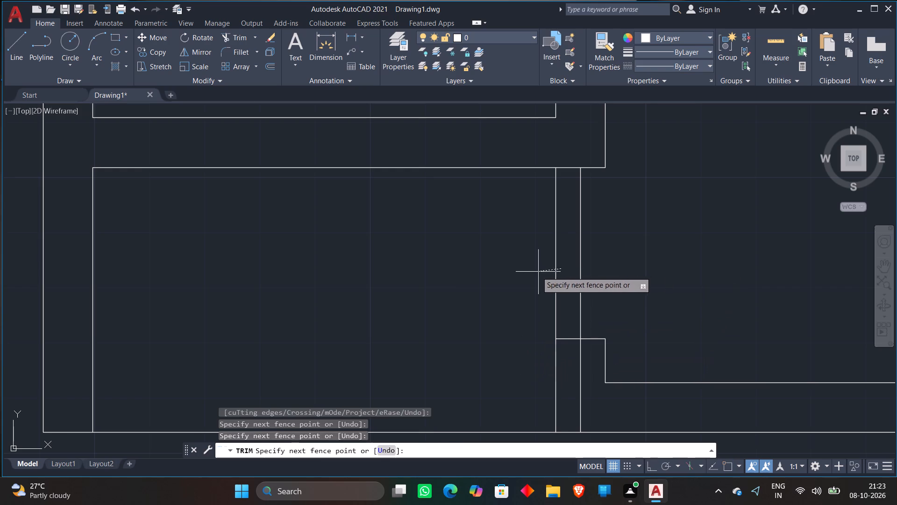
click(535, 272)
click(596, 400)
click(574, 396)
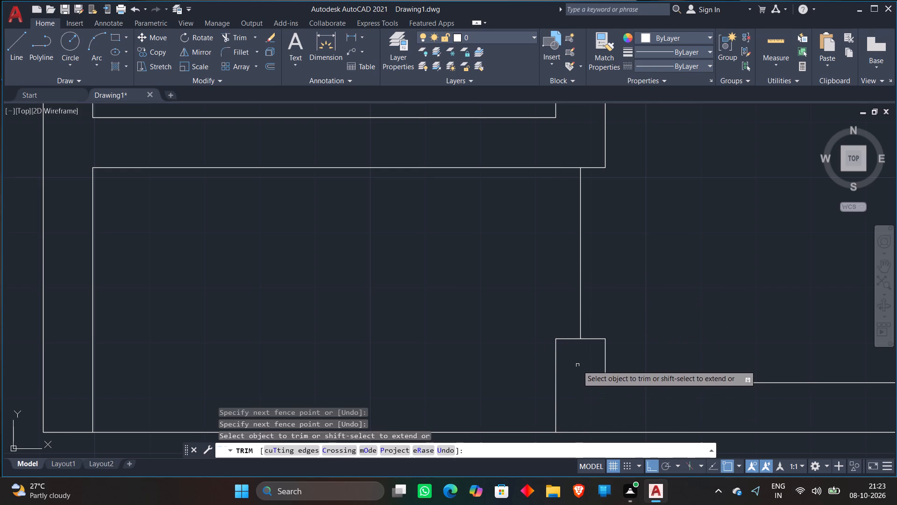
scroll(611, 256, down, 1)
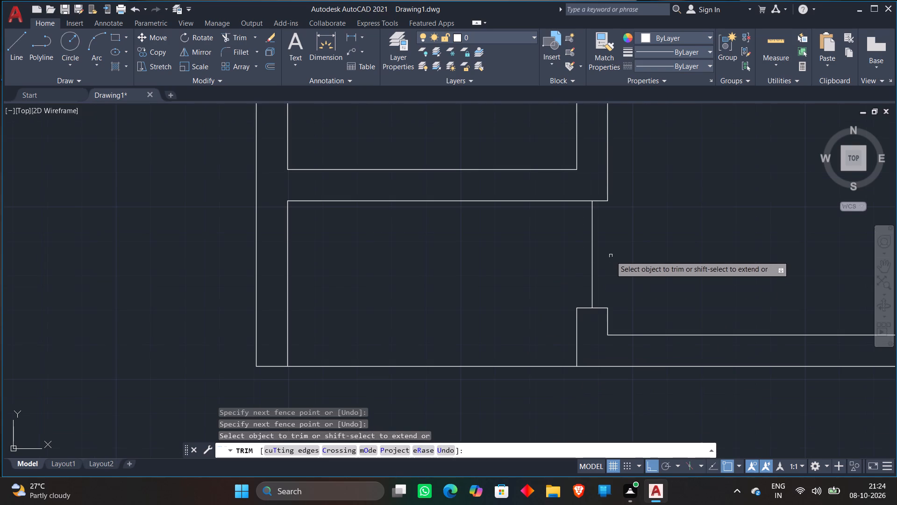
key(Escape)
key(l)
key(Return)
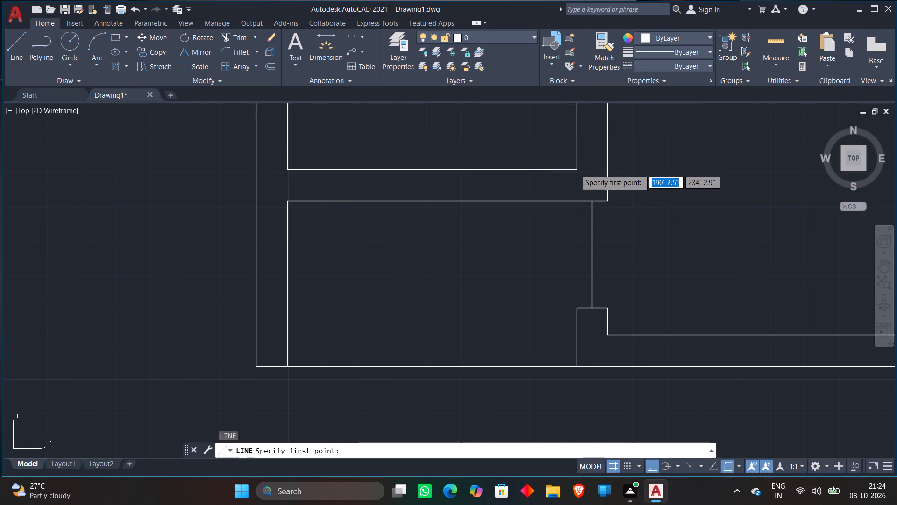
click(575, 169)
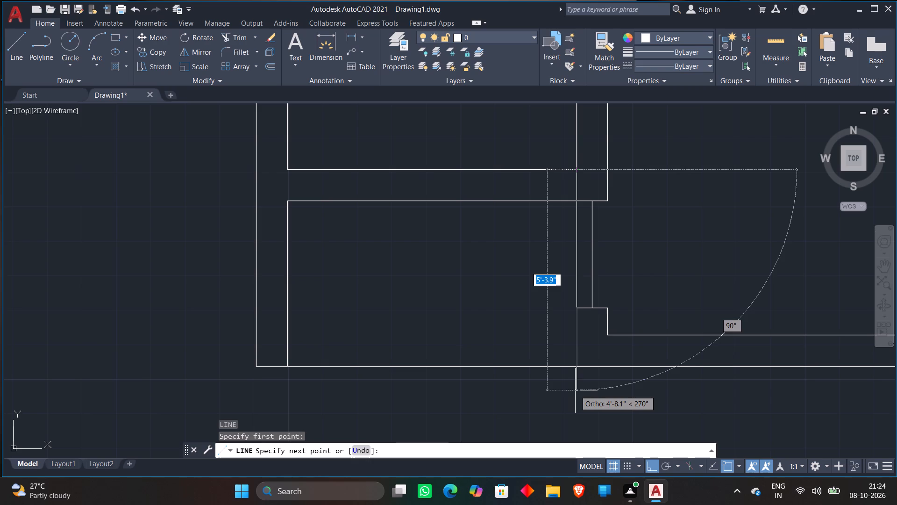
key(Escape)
Delete the outer south wall line closing the southwest space, between the west wall and the short wall end.
scroll(637, 238, down, 2)
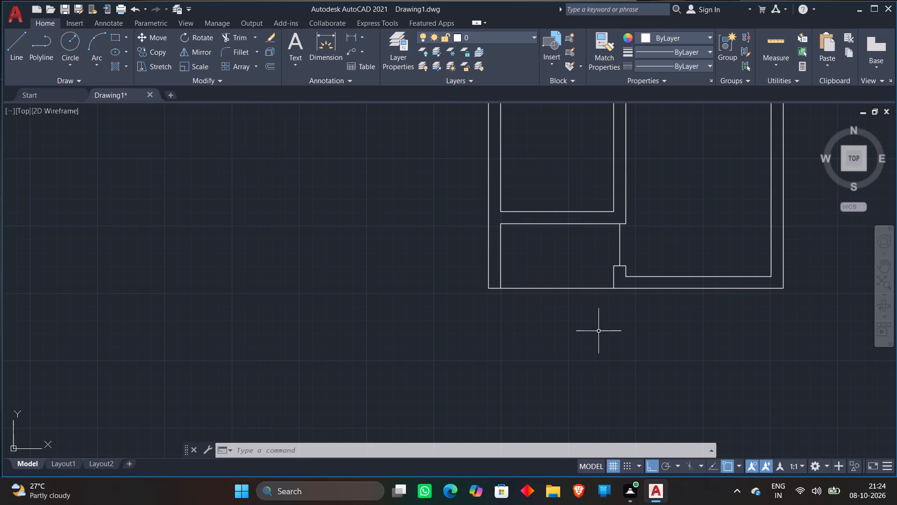
scroll(583, 331, down, 1)
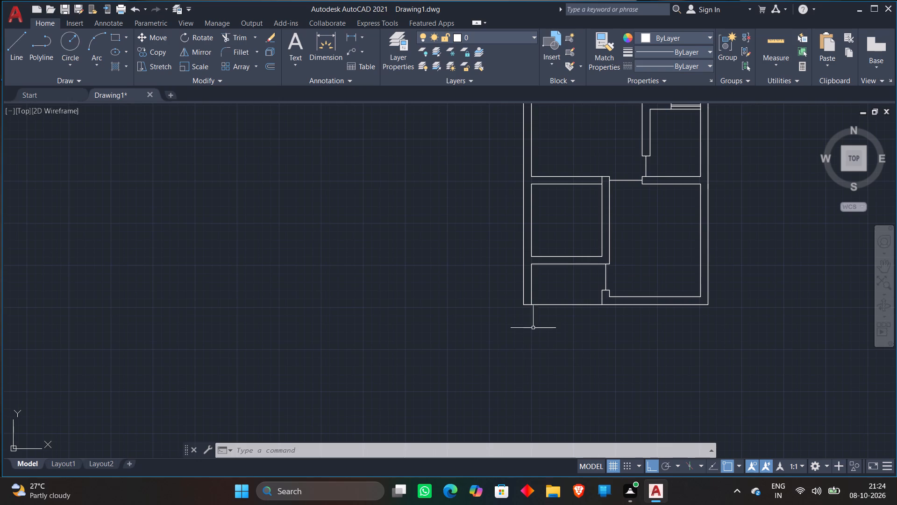
click(553, 303)
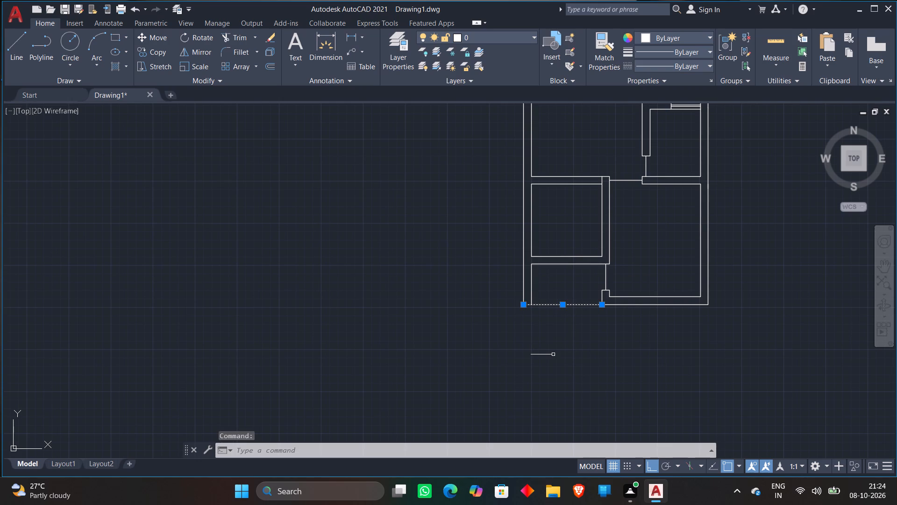
key(Delete)
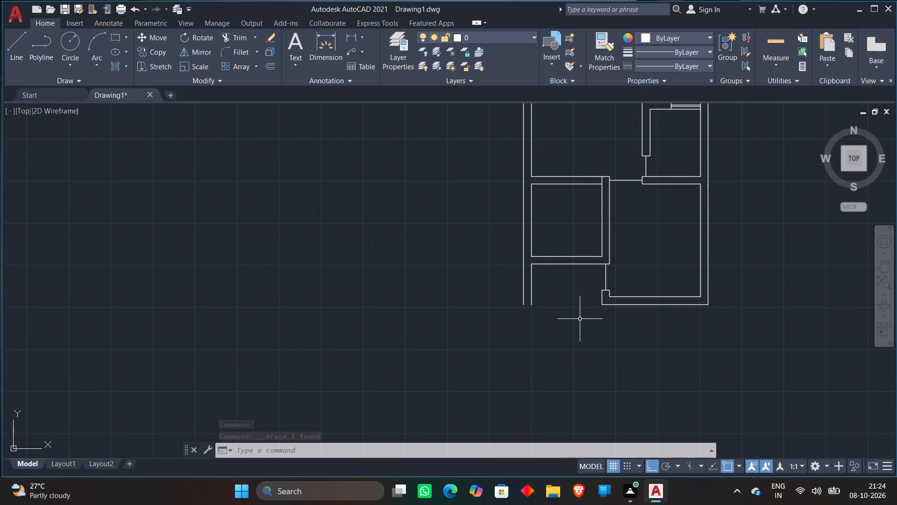
Draw a line 14' south from the short wall end's northwest corner, continuing west past the west wall lines.
scroll(609, 303, up, 3)
key(l)
key(Return)
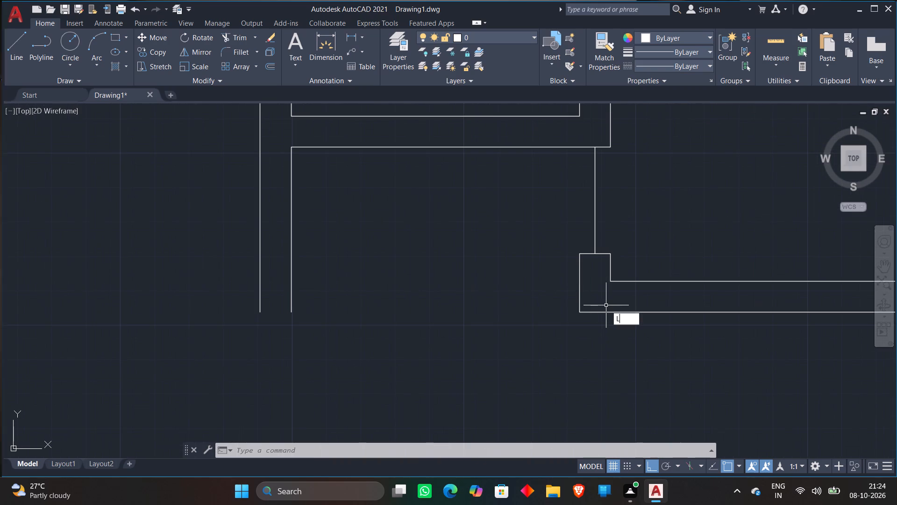
click(581, 257)
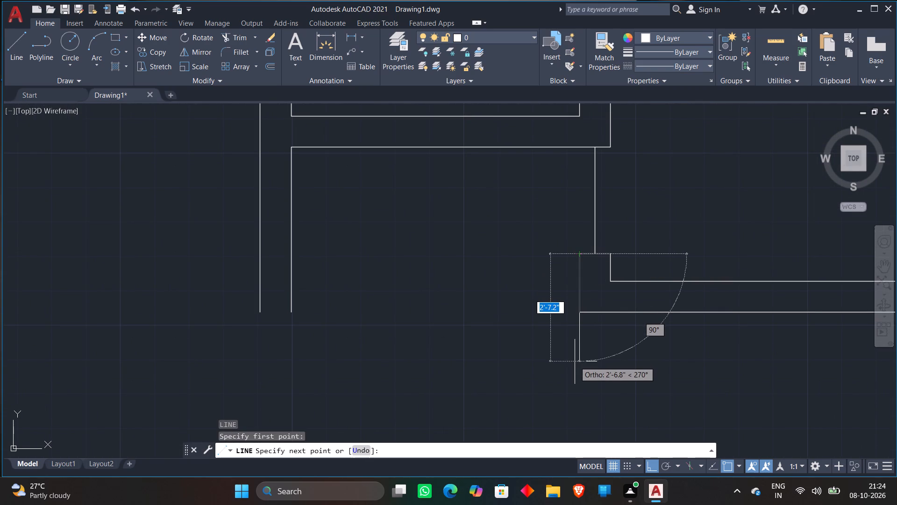
text(14')
key(Return)
scroll(575, 342, down, 3)
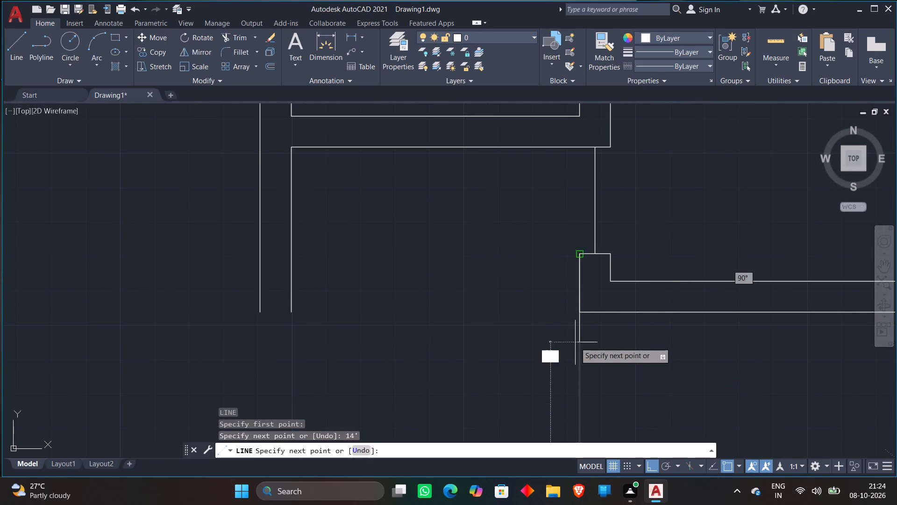
middle_drag(278, 392, 278, 386)
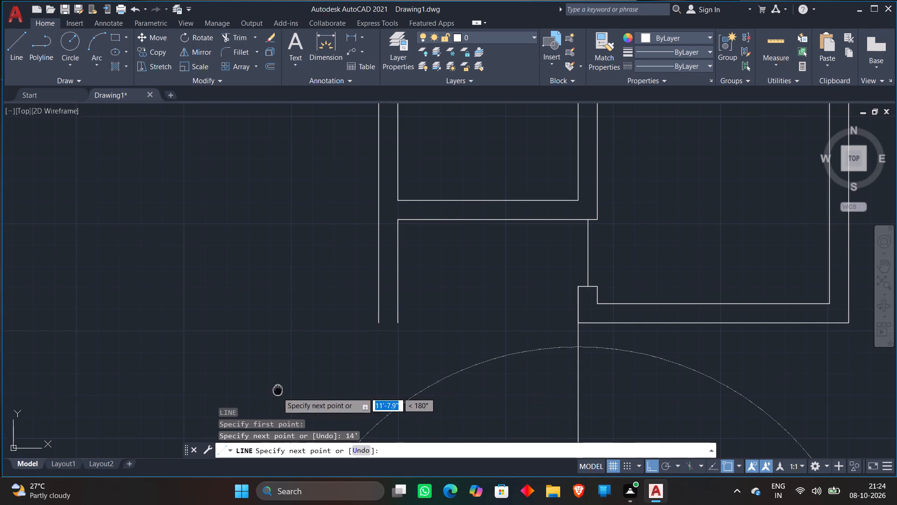
middle_drag(278, 386, 302, 295)
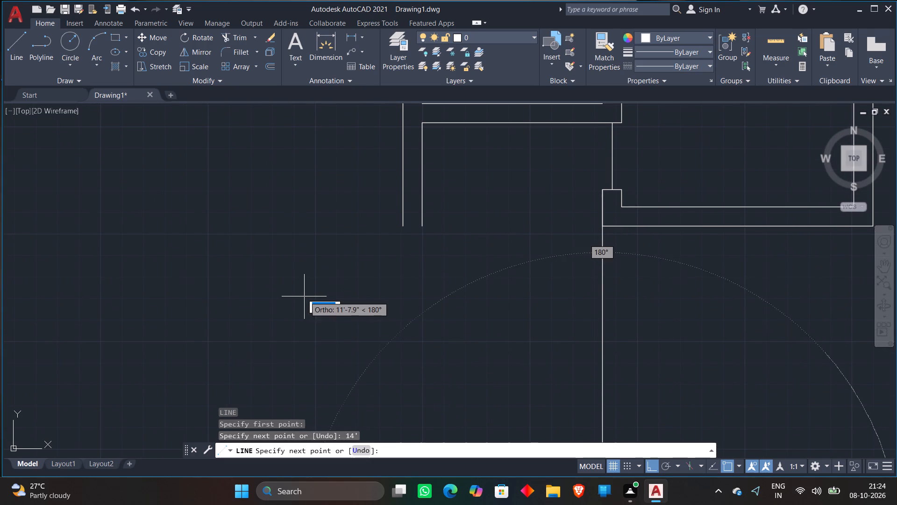
scroll(370, 289, down, 1)
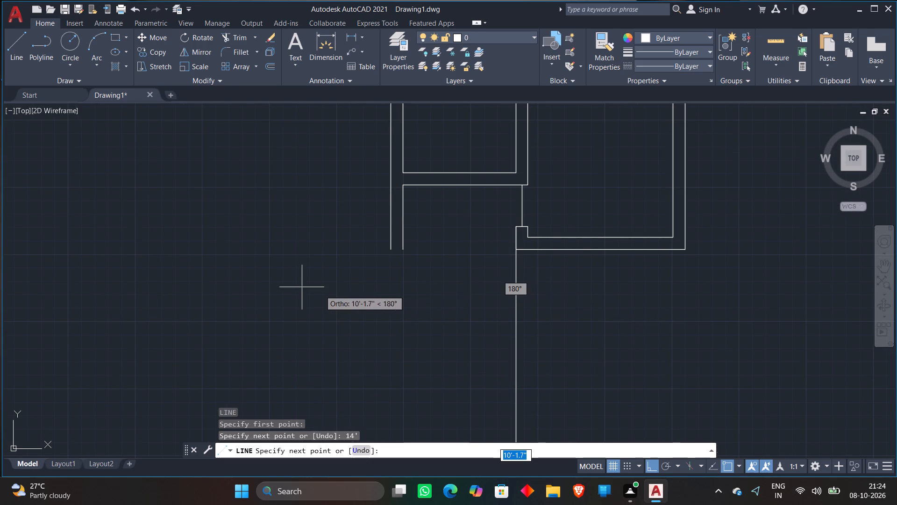
middle_drag(302, 287, 313, 226)
click(273, 248)
key(Escape)
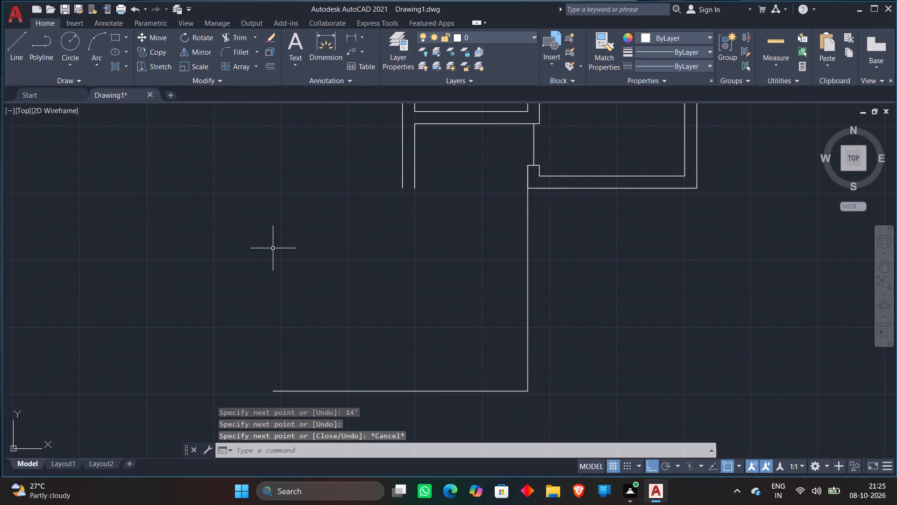
Extend both west wall lines south to the new horizontal line.
text(EX)
key(space)
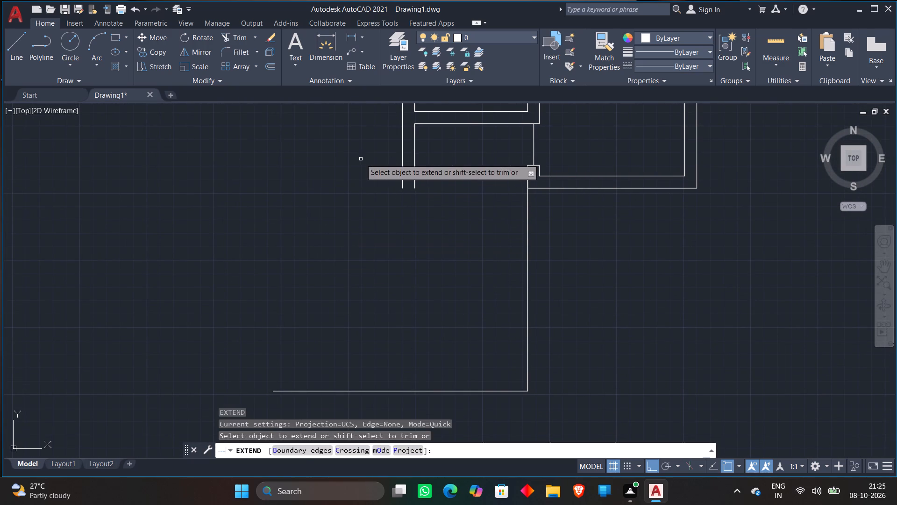
click(361, 159)
click(432, 159)
key(Escape)
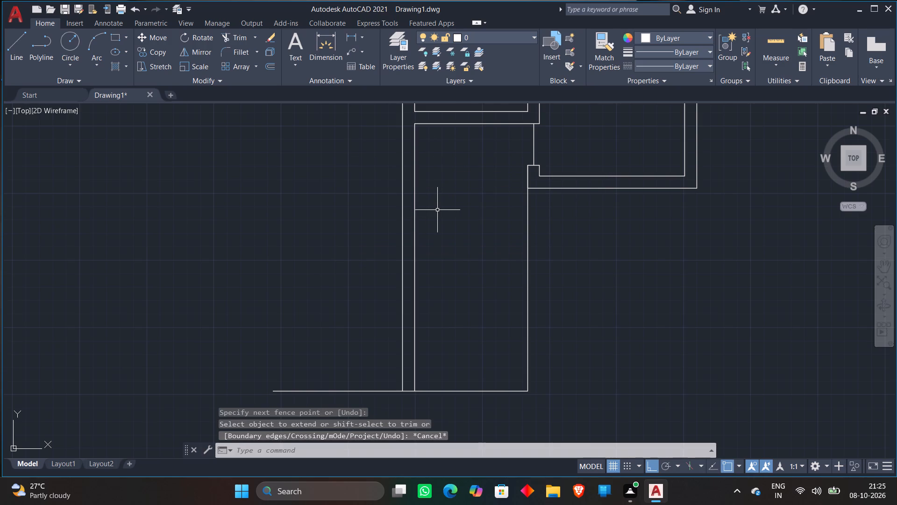
Offset the new southern horizontal line 9" to the south and the 14' vertical line 9" to the east.
key(o)
key(Return)
key(9)
key(shift+quotedbl)
key(Return)
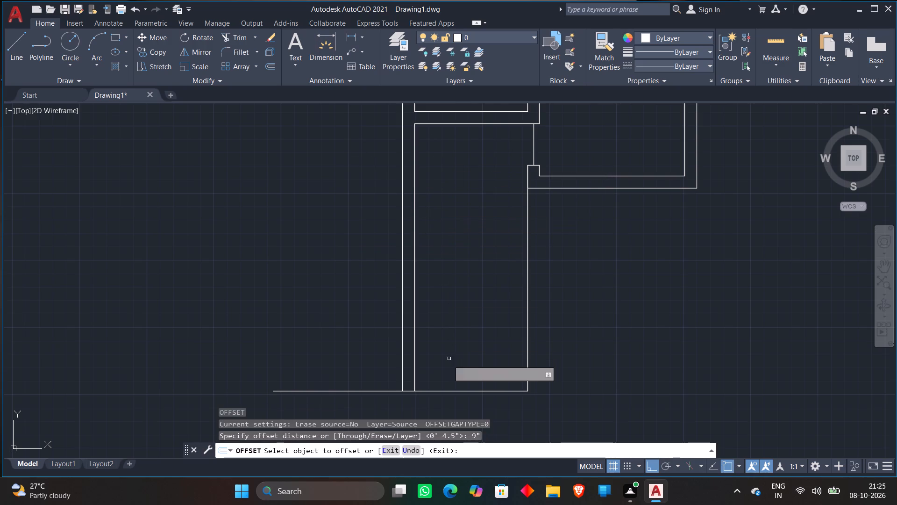
click(451, 390)
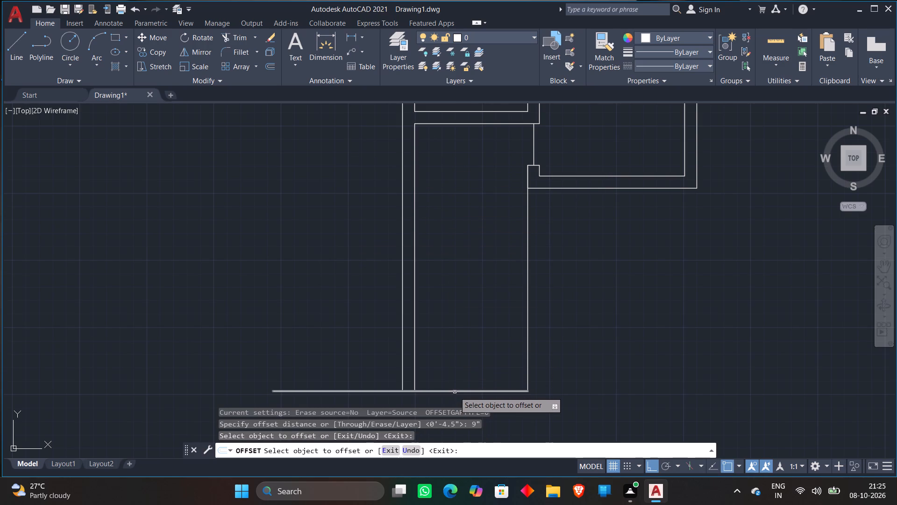
click(455, 392)
click(452, 406)
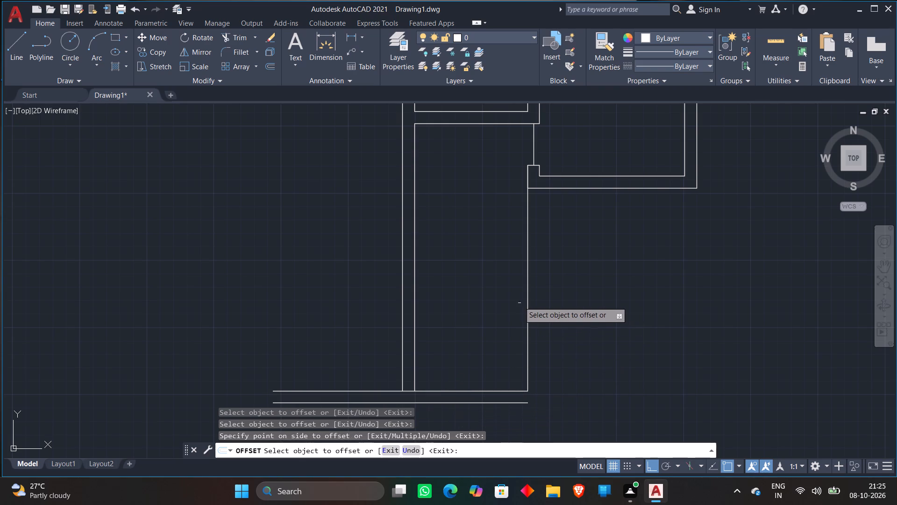
click(527, 298)
click(564, 300)
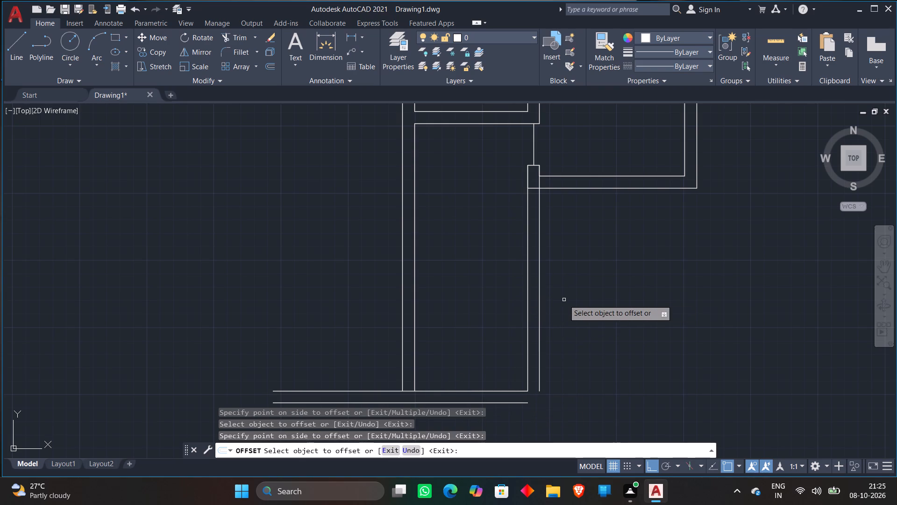
key(Escape)
Trim the outer south wall line and the offset vertical line where they cross inside the short wall end's junction.
text(TR)
key(space)
scroll(525, 166, up, 2)
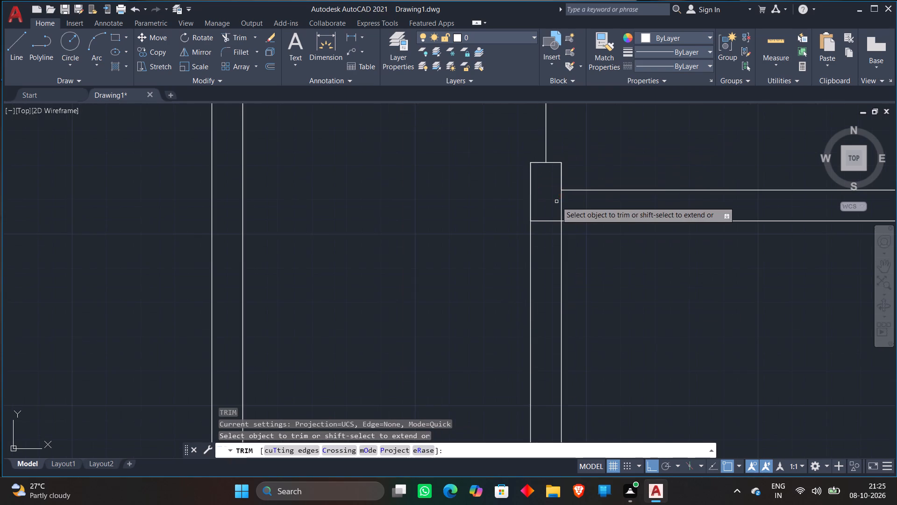
click(554, 210)
click(570, 209)
click(542, 209)
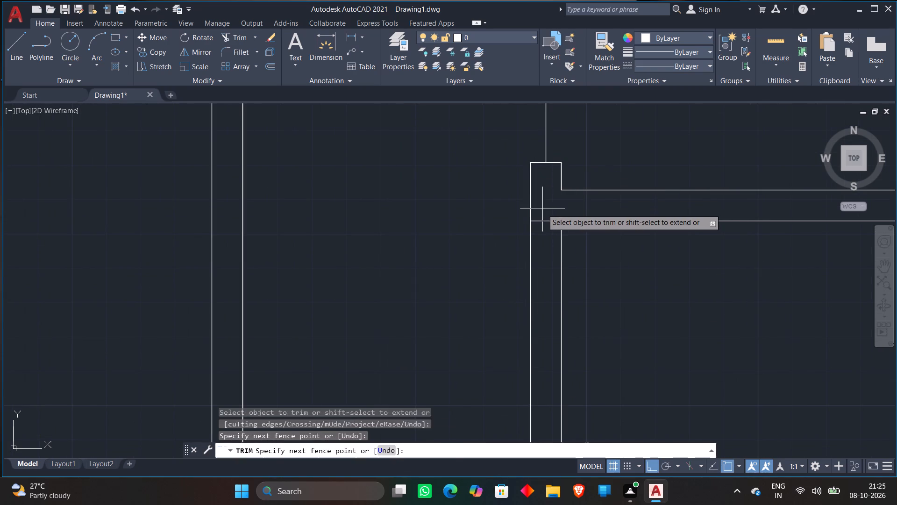
click(544, 241)
key(Escape)
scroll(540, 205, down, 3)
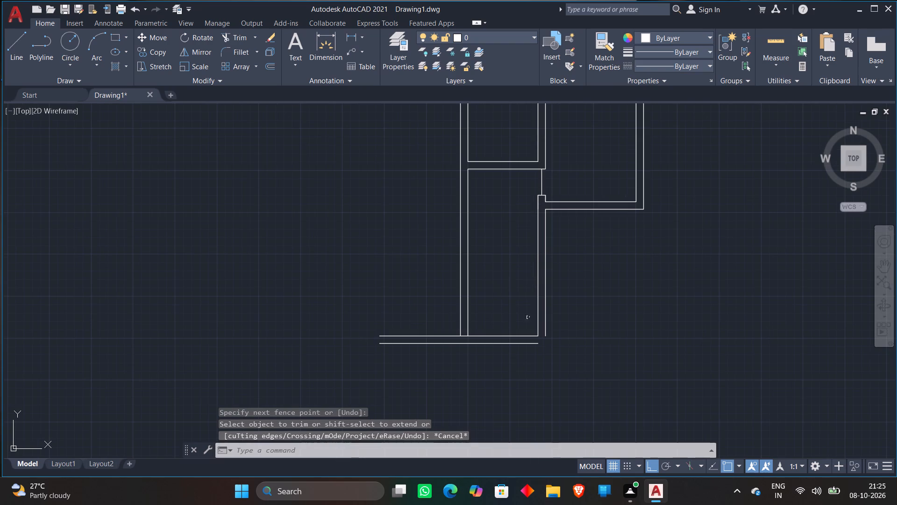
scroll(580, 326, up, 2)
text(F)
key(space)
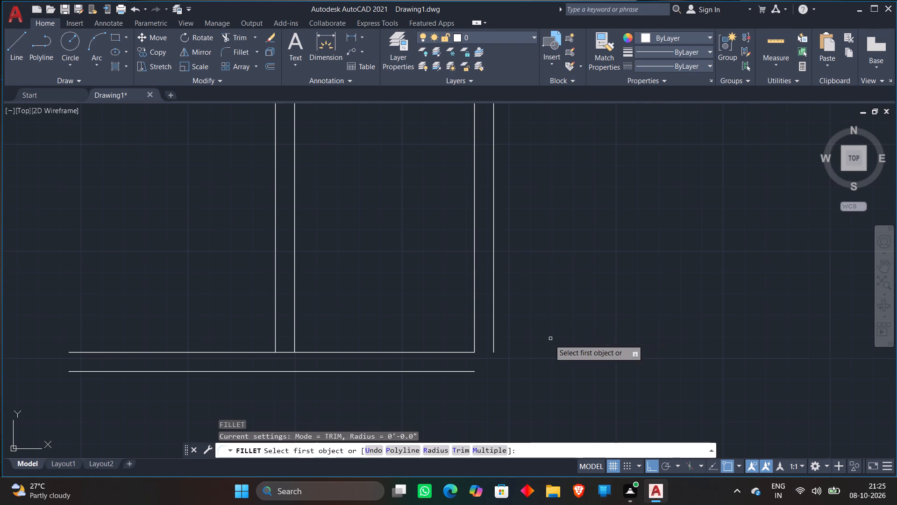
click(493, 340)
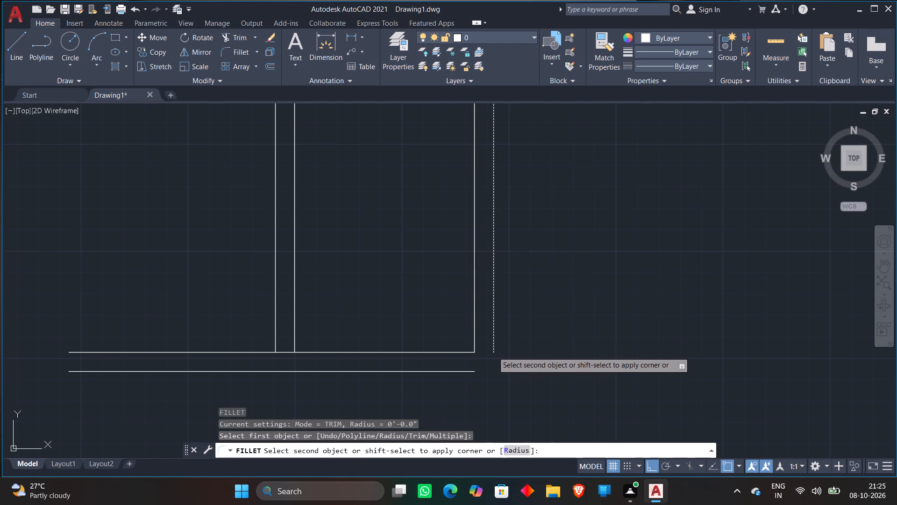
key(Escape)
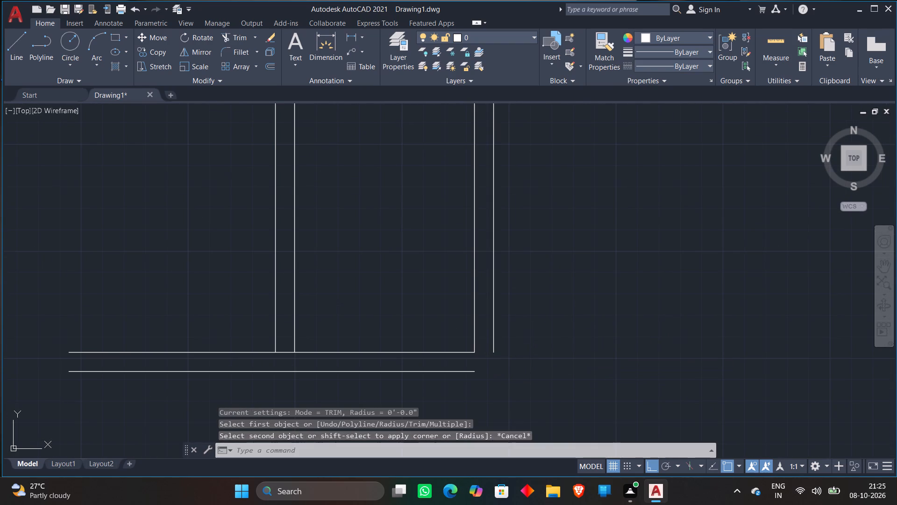
Draw short vertical lines continuing both east wall lines of the southwest extension south past its outer south wall line.
text(L)
key(space)
click(471, 352)
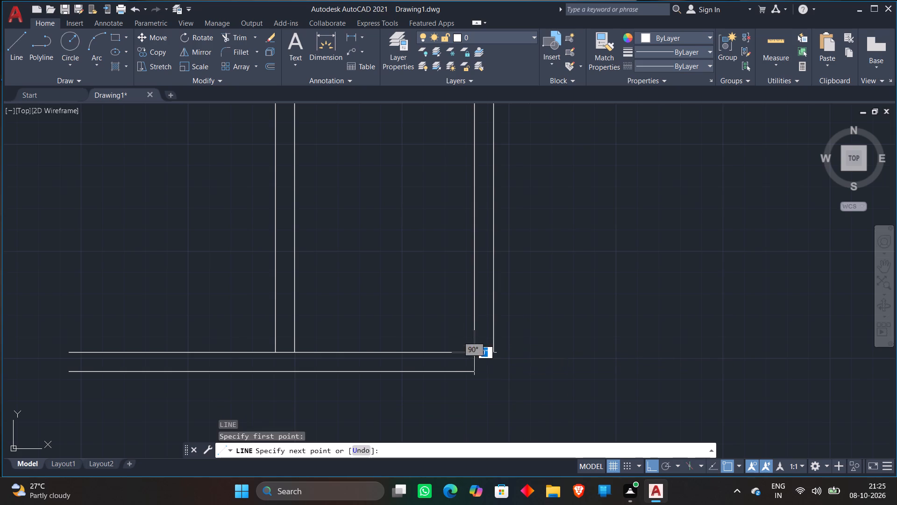
click(469, 382)
key(Escape)
key(l)
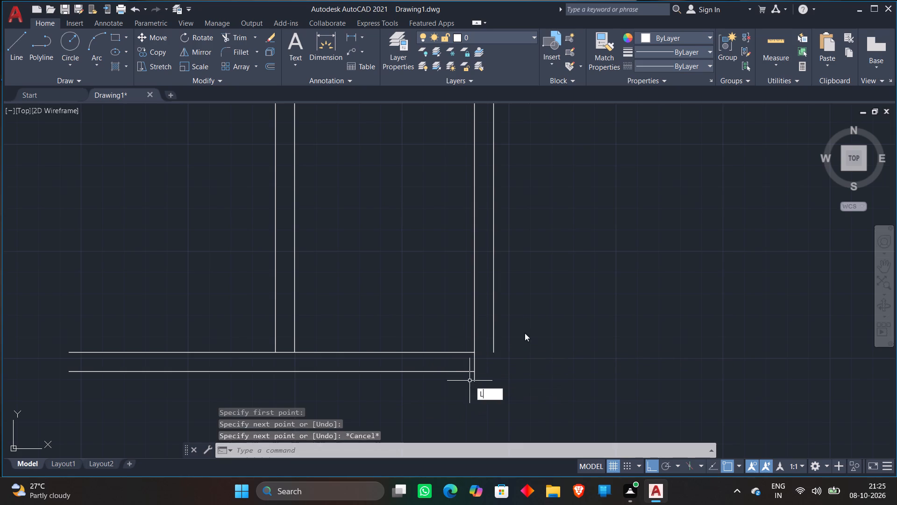
key(Return)
click(491, 351)
click(488, 397)
key(Escape)
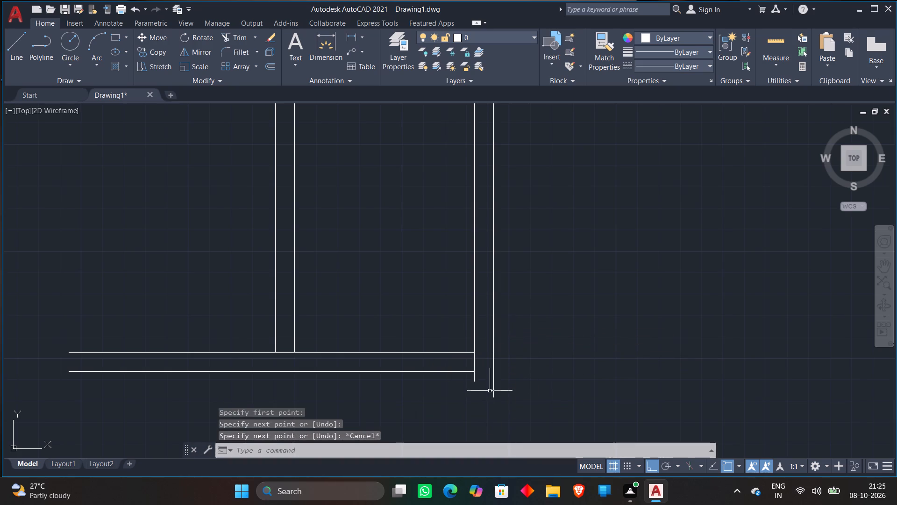
Extend the outer south wall line east to the outer east wall line and trim the vertical overshoots below it.
text(EX)
key(Return)
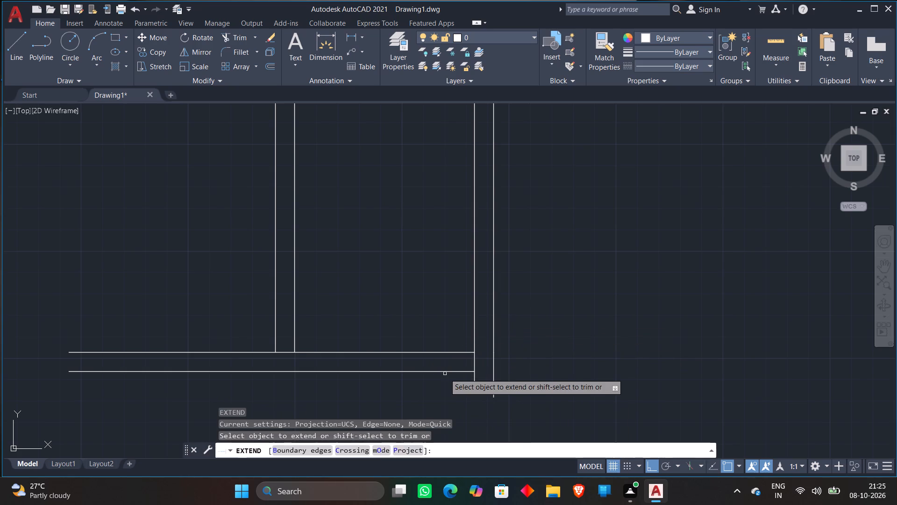
click(449, 370)
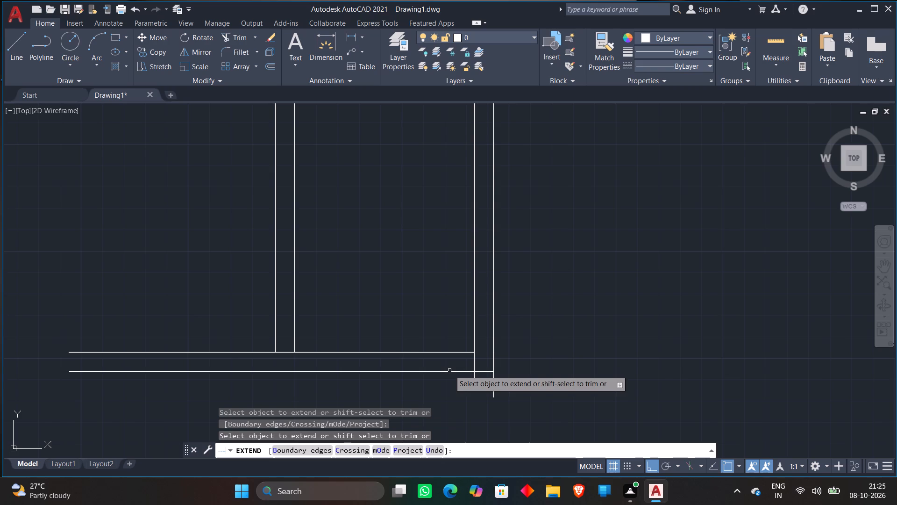
key(Escape)
text(TR)
key(space)
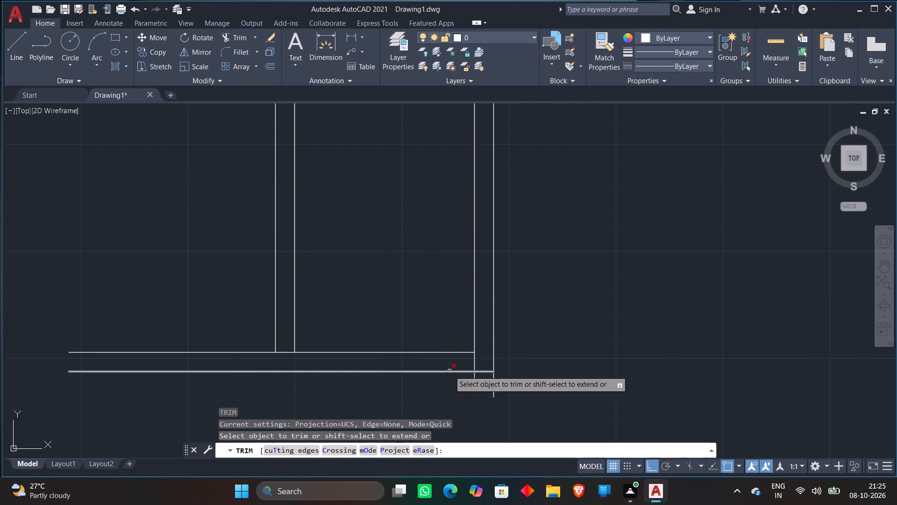
click(459, 379)
click(511, 384)
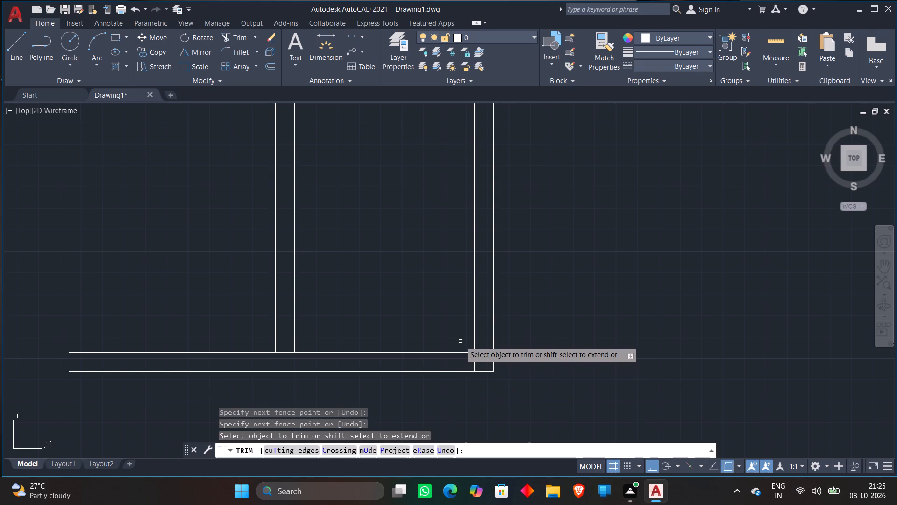
scroll(394, 315, down, 1)
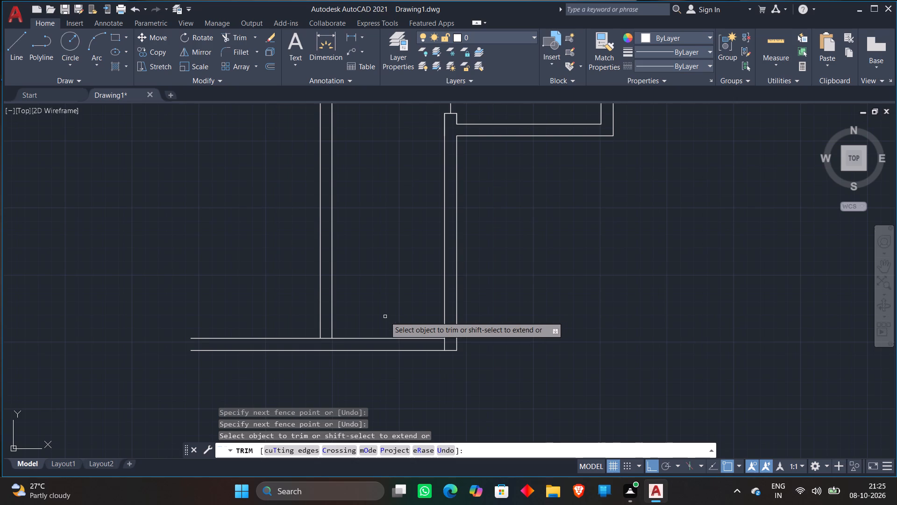
key(Escape)
Extend the outer west wall line to the outer south wall line and trim the excess south wall lines at the southwest corner.
text(EX)
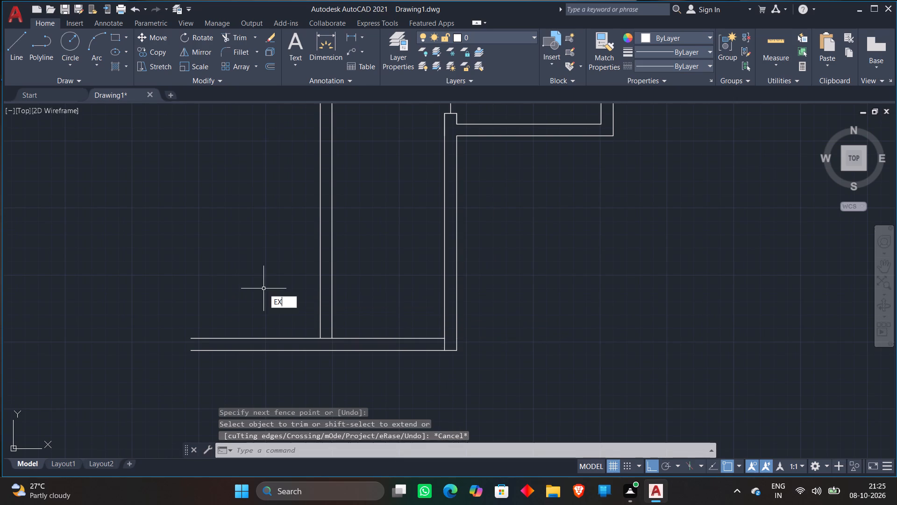
key(space)
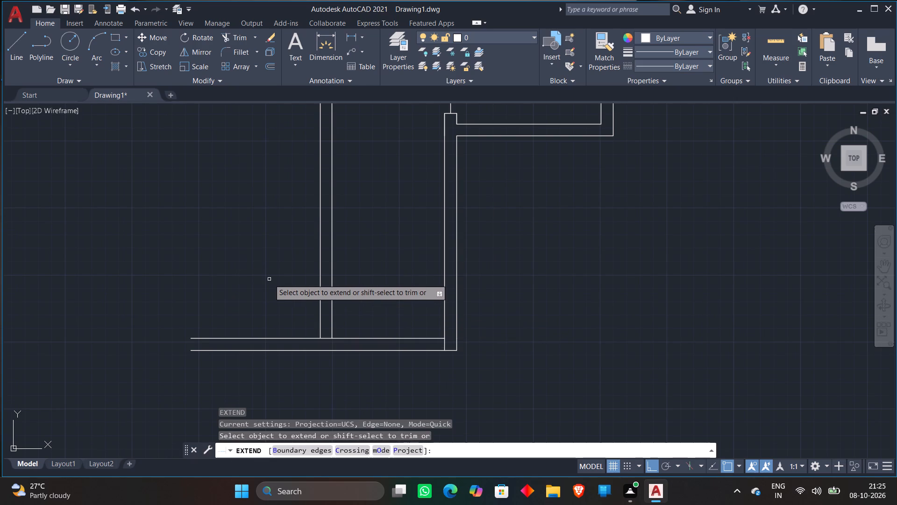
click(319, 294)
key(Escape)
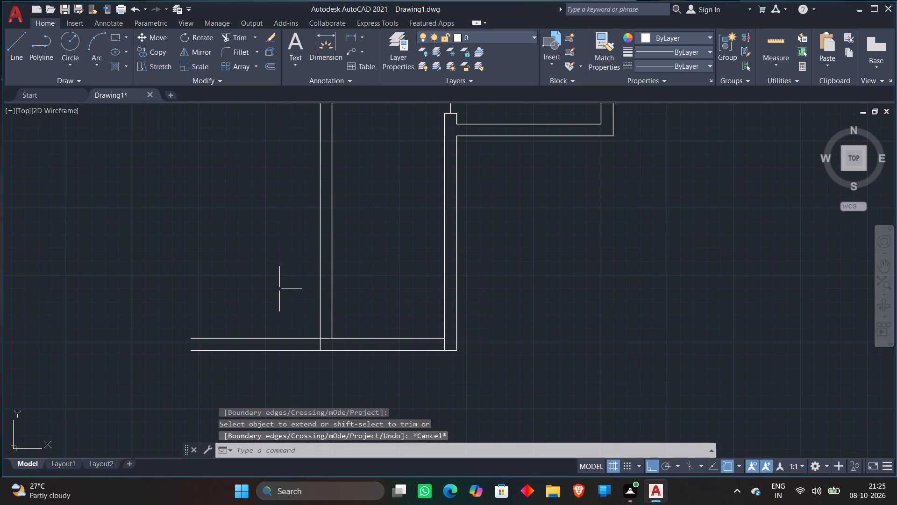
text(TR)
key(space)
click(282, 301)
click(271, 392)
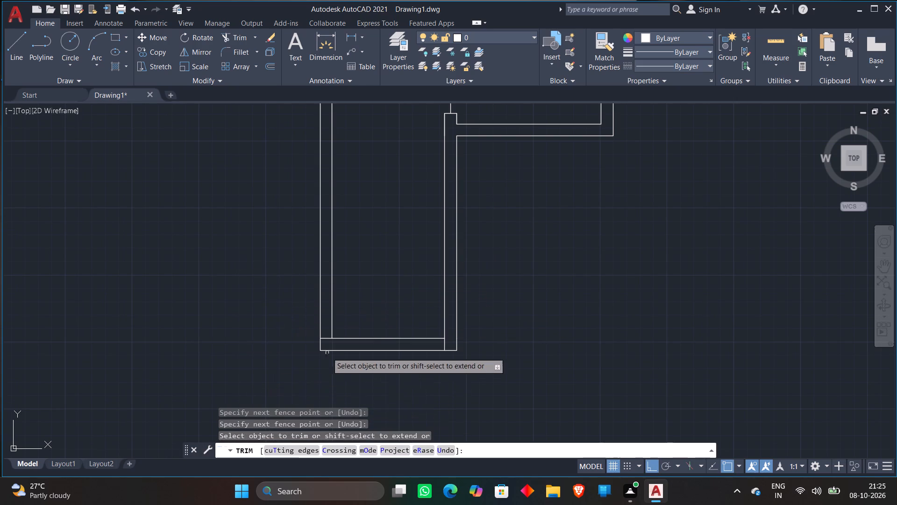
scroll(327, 350, up, 3)
click(327, 290)
click(325, 321)
key(Escape)
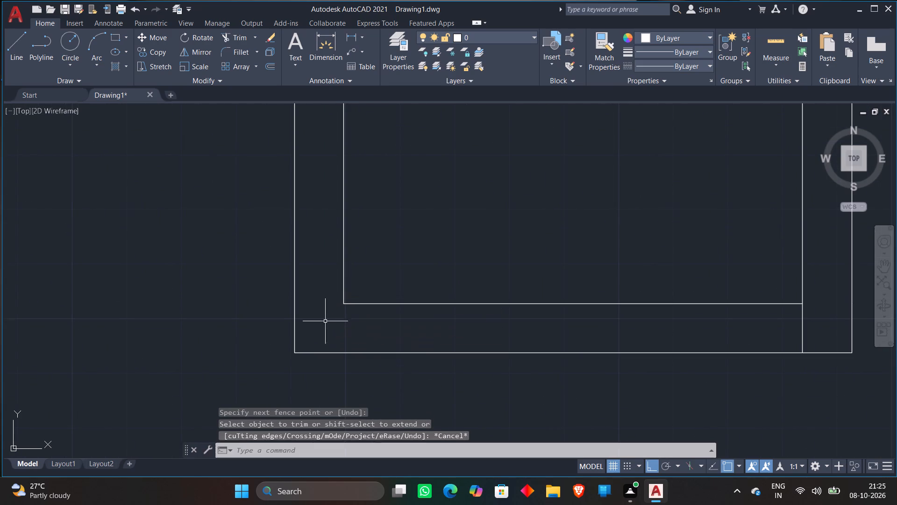
Draw a vertical jamb line across the extension's south wall just east of its middle, trimmed to the wall thickness.
scroll(505, 251, down, 2)
scroll(553, 230, down, 1)
middle_drag(553, 230, 487, 326)
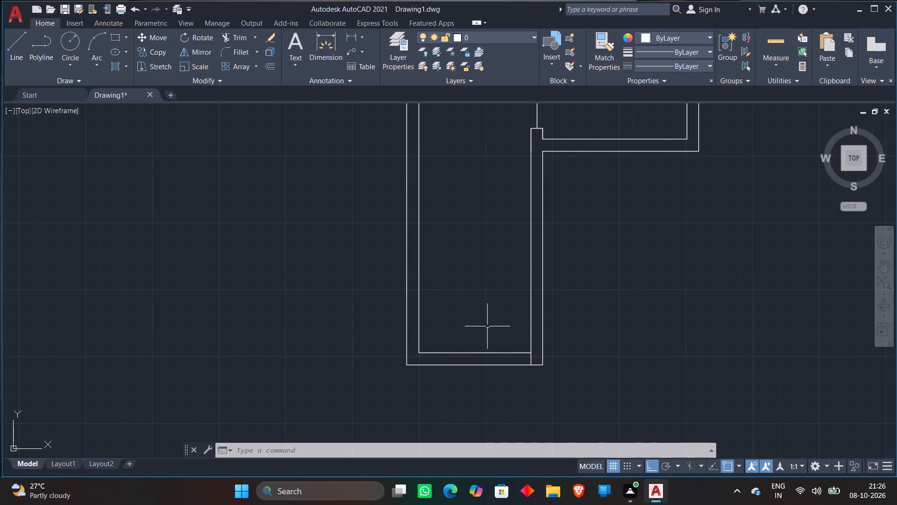
scroll(519, 236, down, 1)
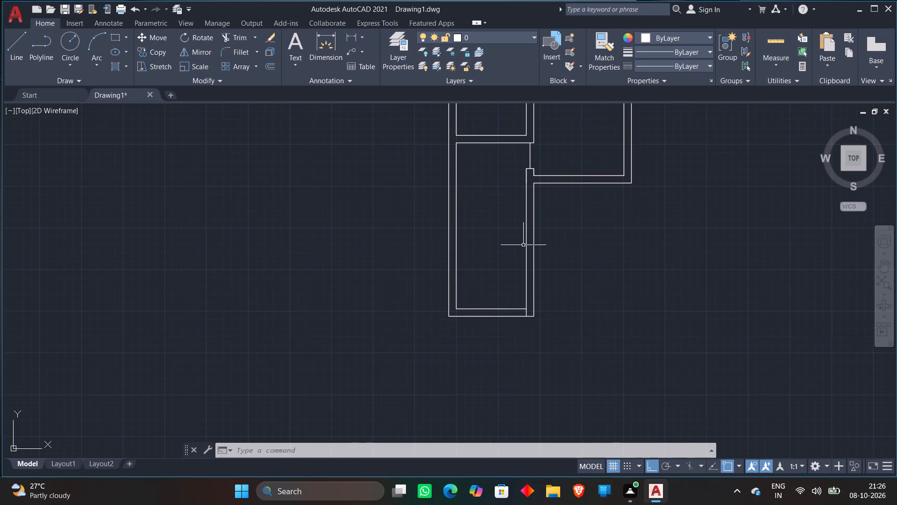
scroll(498, 299, up, 2)
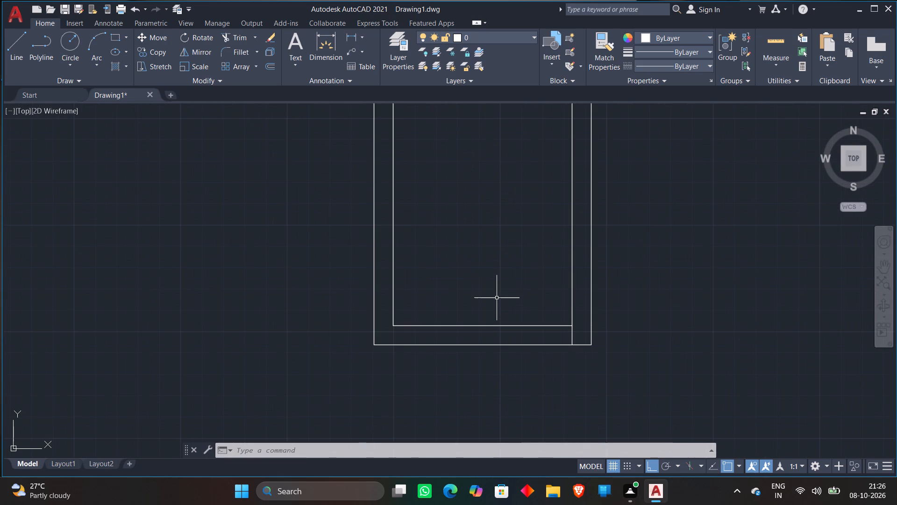
key(l)
key(Return)
click(497, 297)
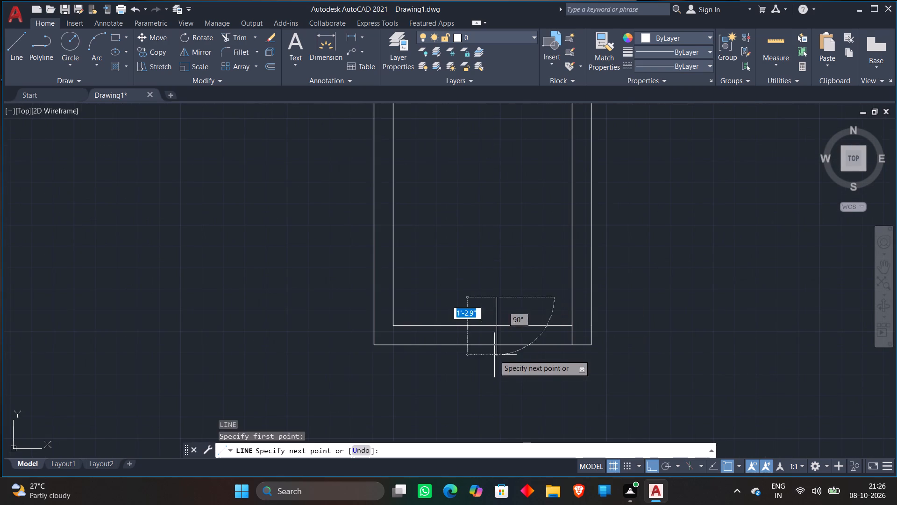
click(495, 367)
key(Escape)
text(TR)
key(space)
click(479, 315)
click(526, 305)
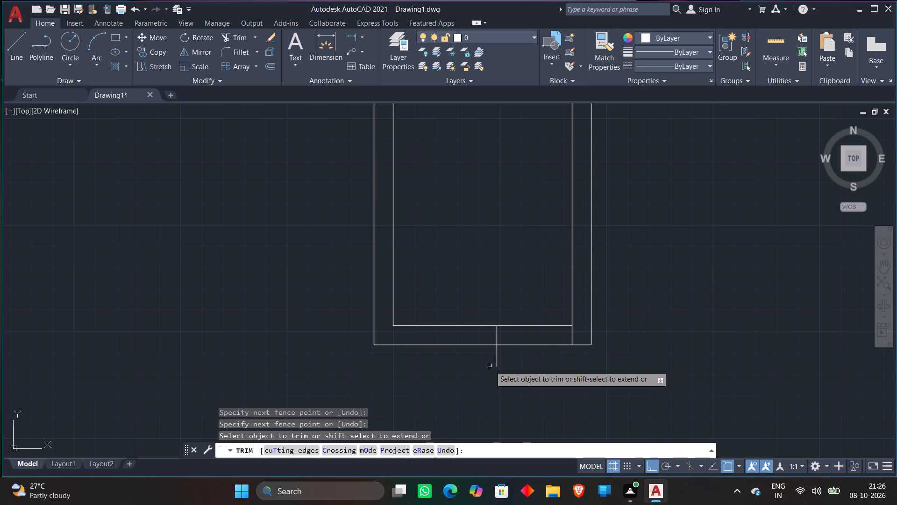
click(490, 357)
click(517, 356)
key(Escape)
Draw a horizontal line east from the jamb's midpoint and trim it at the inner face of the extension's east wall.
key(l)
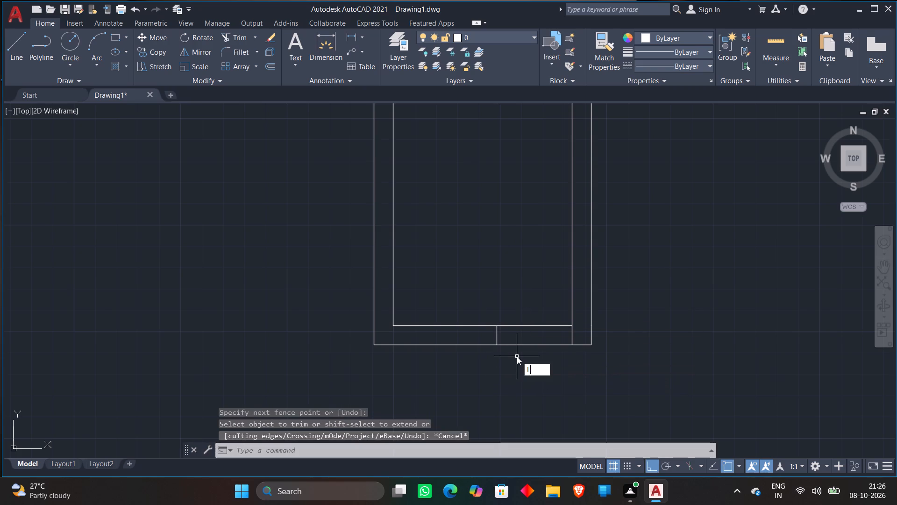
key(Return)
scroll(522, 340, up, 4)
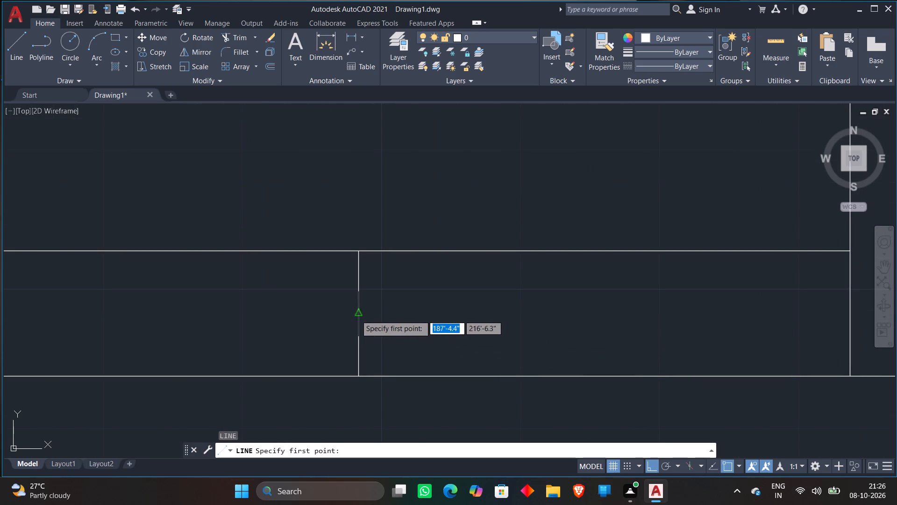
click(356, 315)
scroll(600, 316, down, 1)
middle_drag(604, 316, 393, 346)
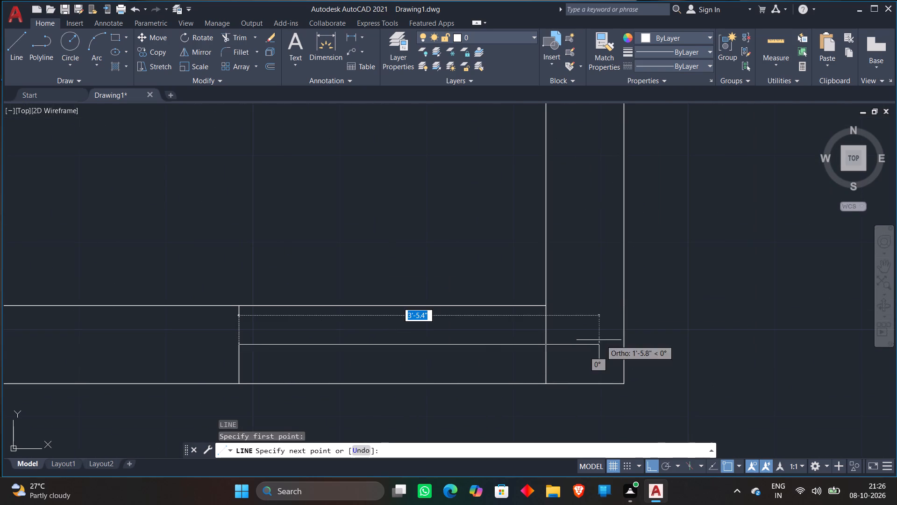
click(708, 329)
key(Escape)
text(TR)
key(space)
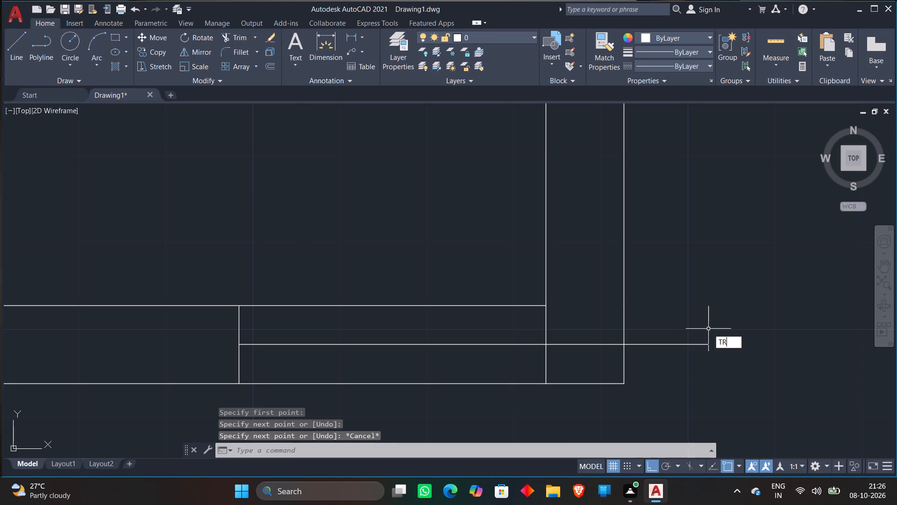
click(665, 343)
click(655, 361)
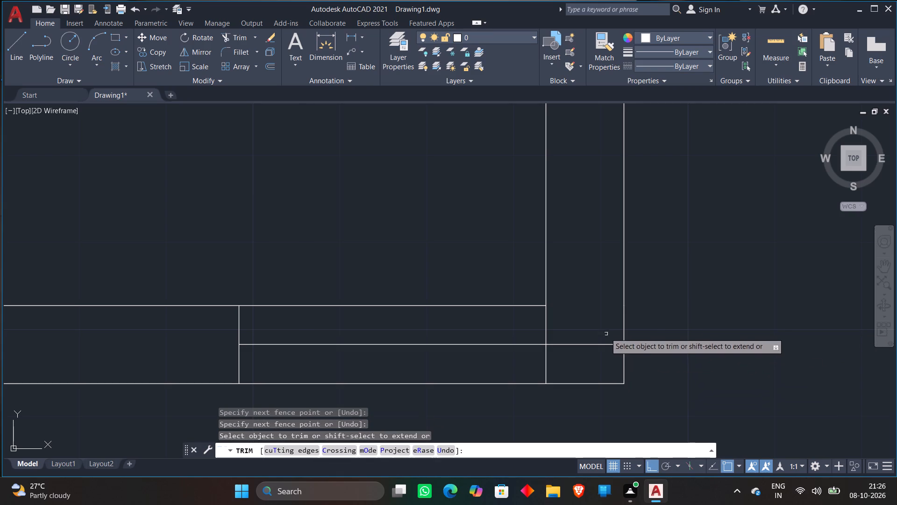
click(602, 328)
click(592, 356)
Trim both south wall lines between the jamb and the east wall to open the doorway.
click(488, 289)
click(477, 317)
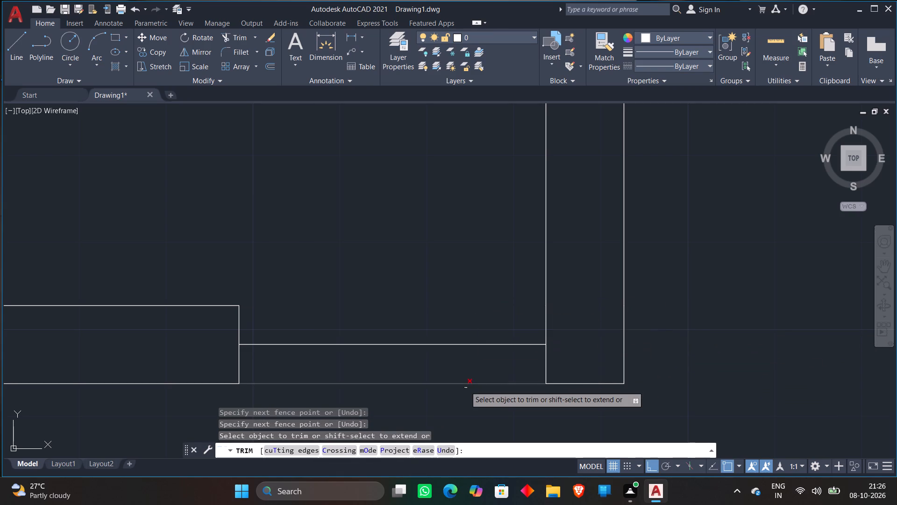
click(467, 374)
click(471, 415)
key(Escape)
Draw a line 4'8" south from the extension's outer southwest corner, continuing east past the outer east wall line.
scroll(436, 278, down, 4)
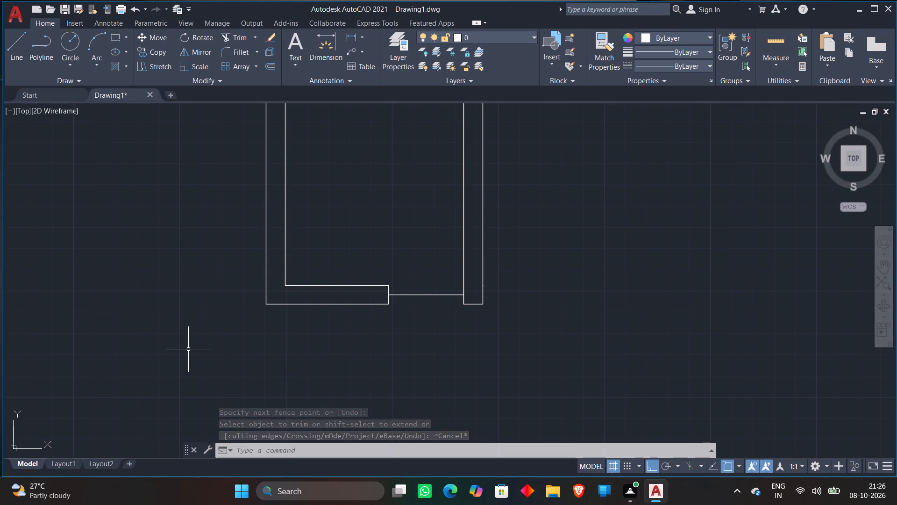
key(l)
key(Return)
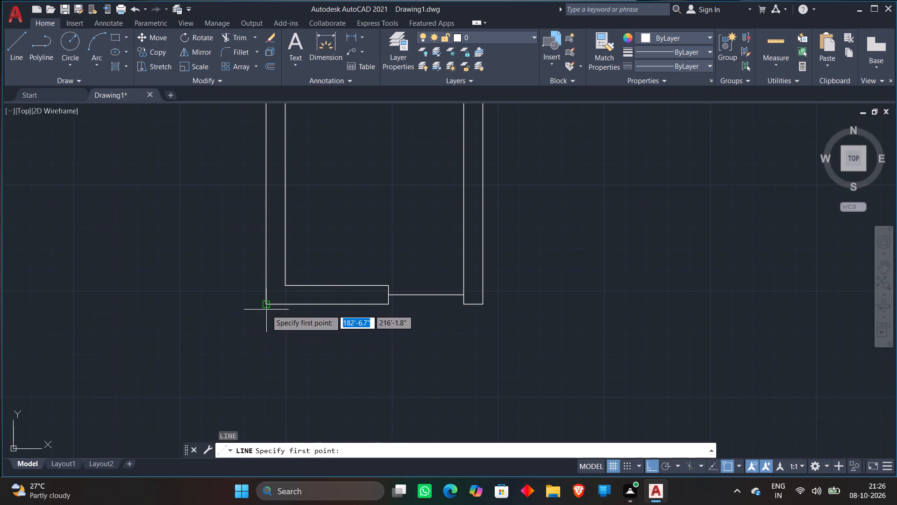
click(266, 310)
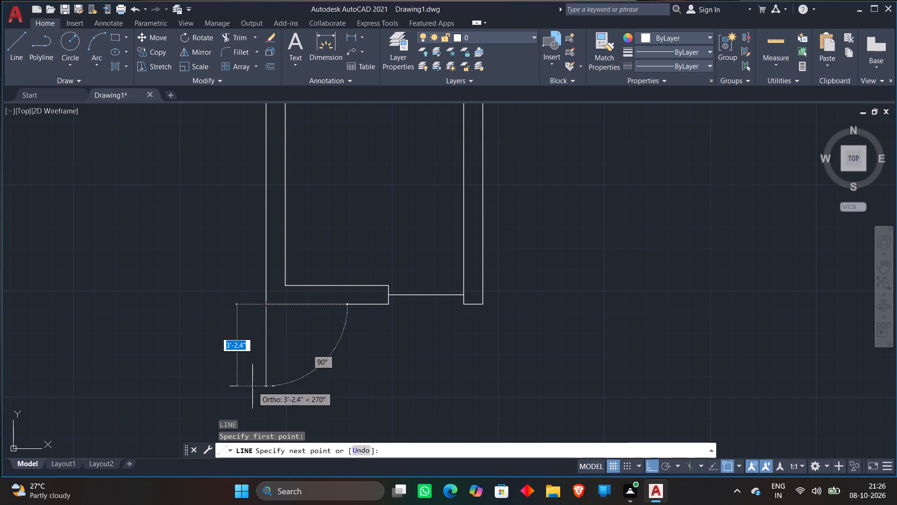
text(4'8")
key(Return)
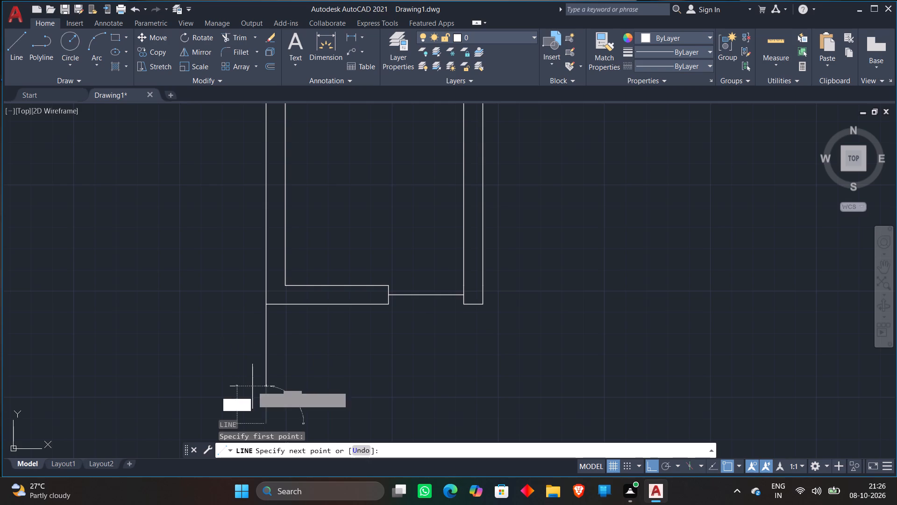
click(728, 412)
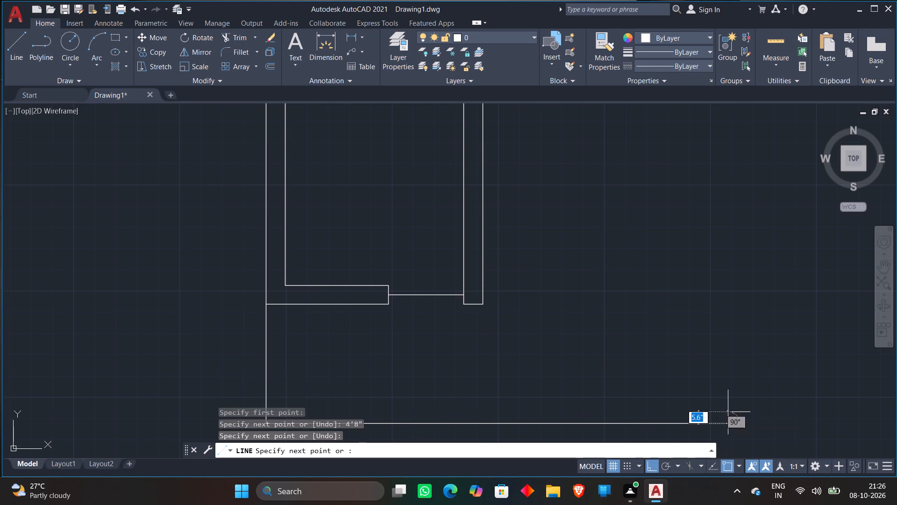
key(Escape)
Extend the outer east wall line south to the new horizontal line and trim that line's excess east of it.
text(EX)
key(space)
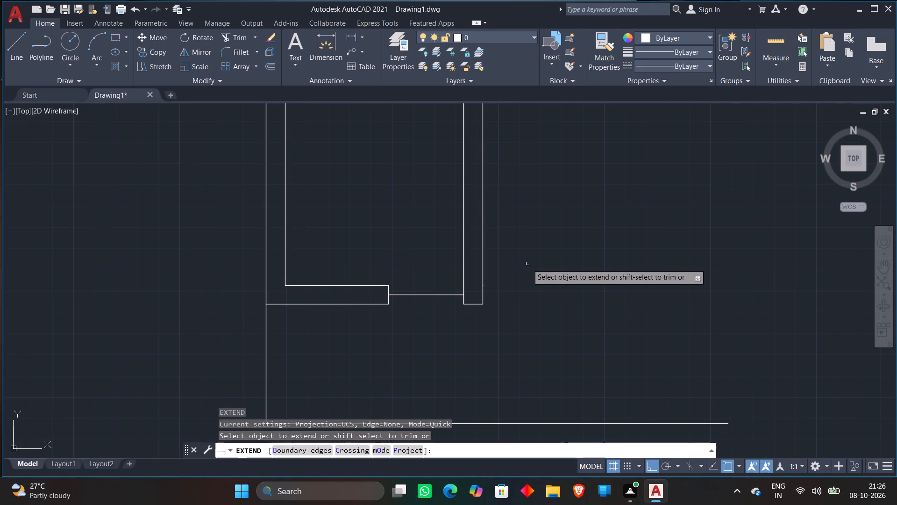
click(482, 298)
key(Escape)
key(t)
text(R)
key(space)
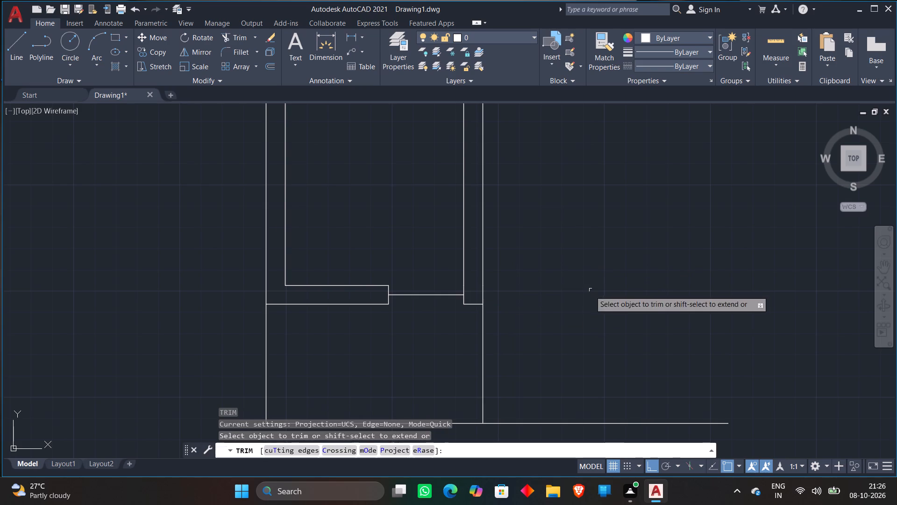
scroll(560, 328, down, 2)
click(552, 345)
click(538, 382)
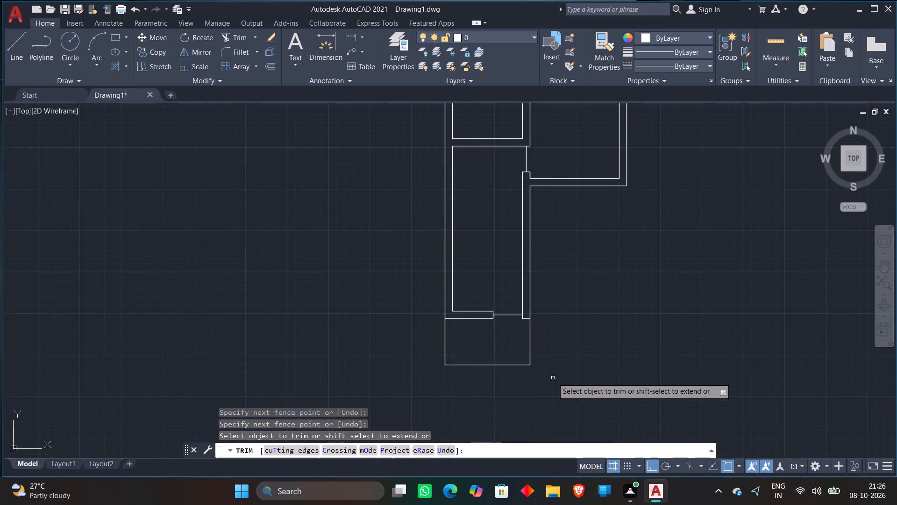
key(Escape)
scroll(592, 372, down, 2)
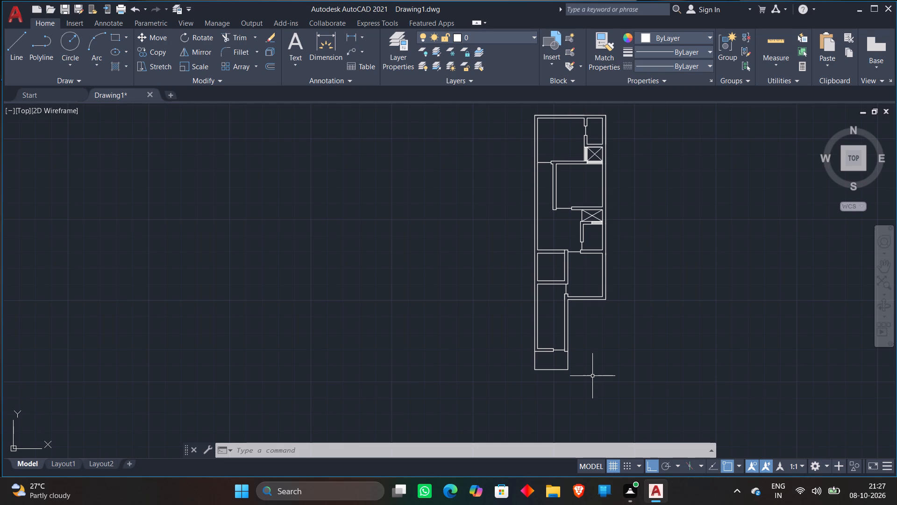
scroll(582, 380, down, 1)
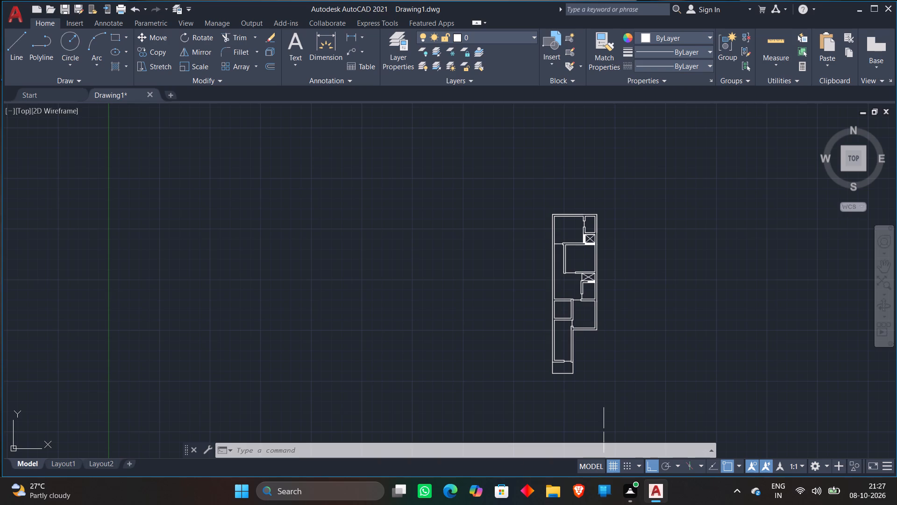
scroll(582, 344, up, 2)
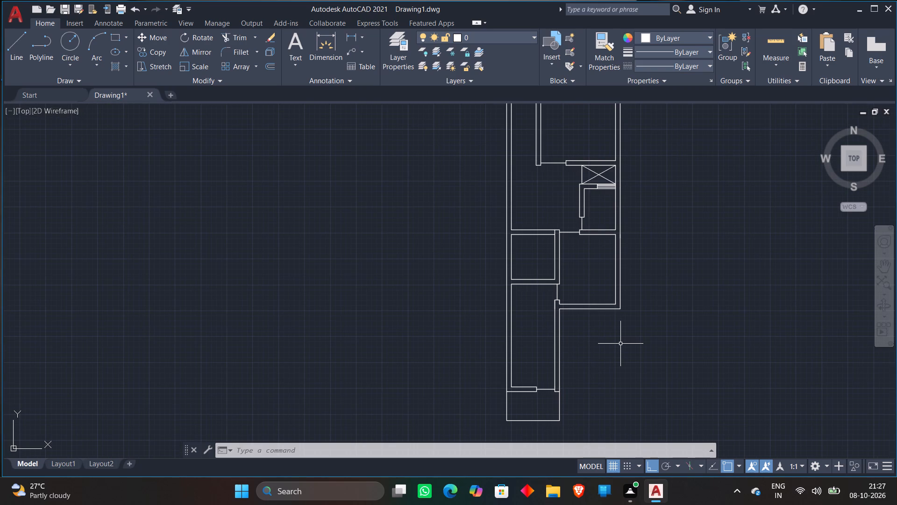
Draw a vertical line south from the main house's outer southeast corner and extend the front area's south line east to it.
key(l)
key(Return)
click(622, 312)
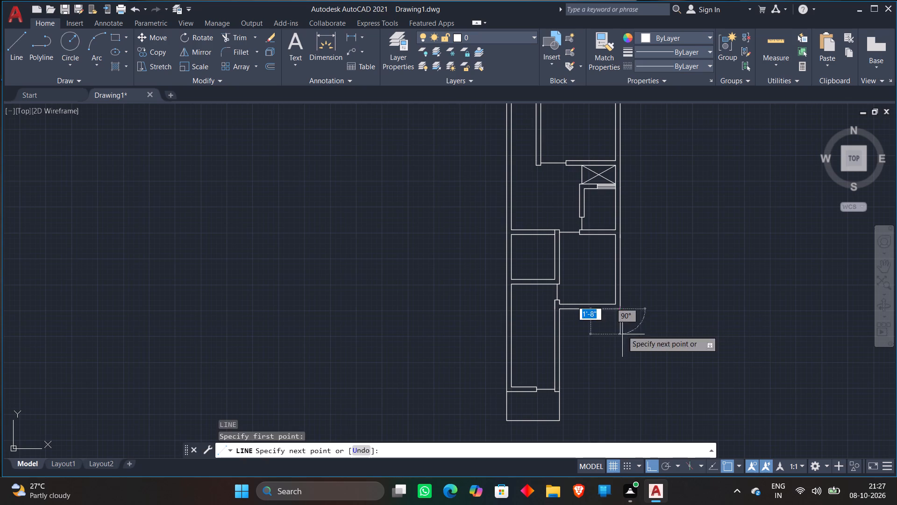
click(626, 436)
key(Escape)
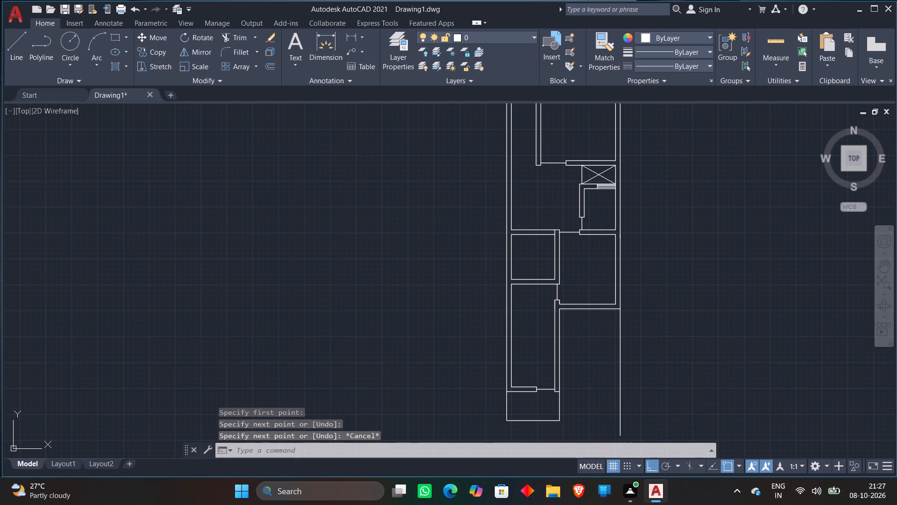
text(EX)
key(space)
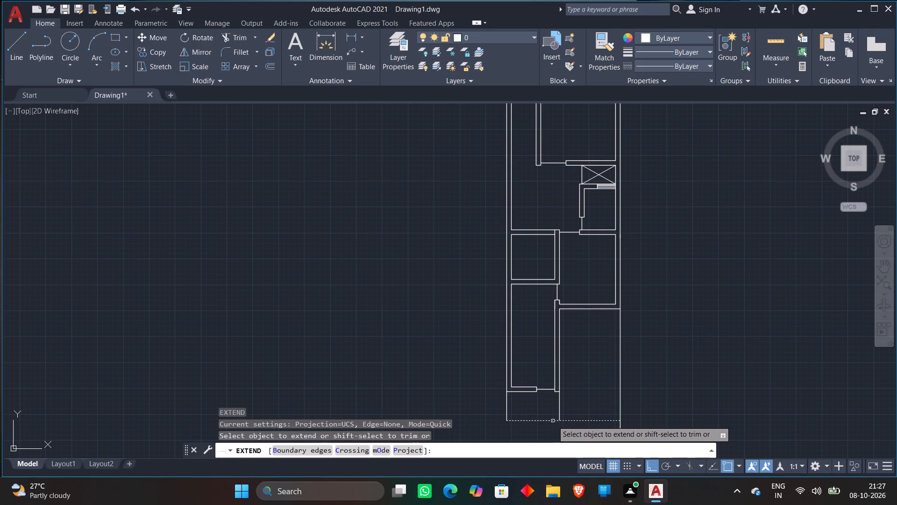
click(553, 421)
key(Escape)
Trim the vertical line's excess below the front area's south line.
text(TR)
key(space)
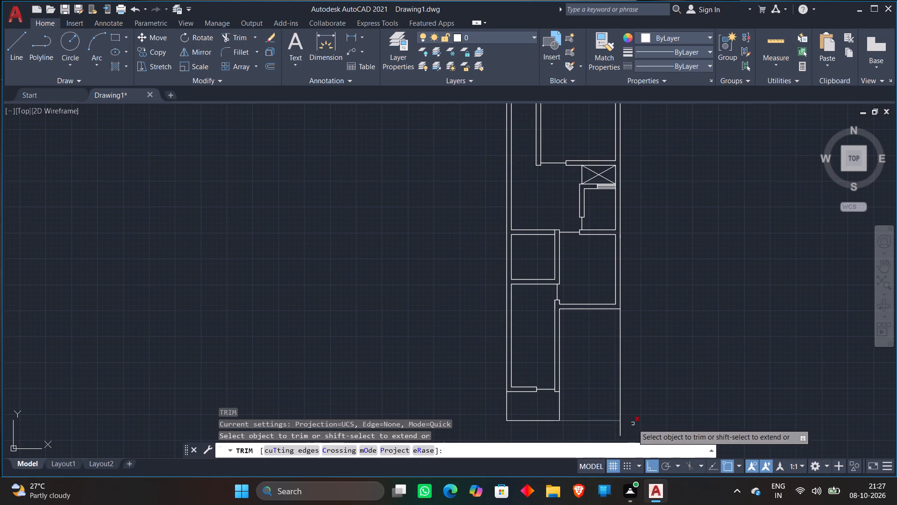
click(633, 424)
click(608, 432)
key(Escape)
Draw a horizontal line west from the northwest corner of the extension's east wall end, across the room and past the west wall.
scroll(693, 334, down, 2)
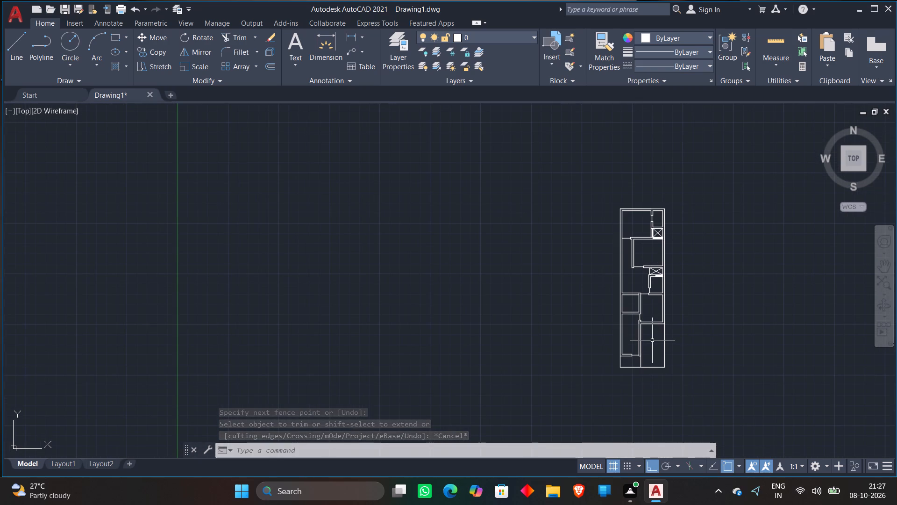
scroll(652, 340, up, 3)
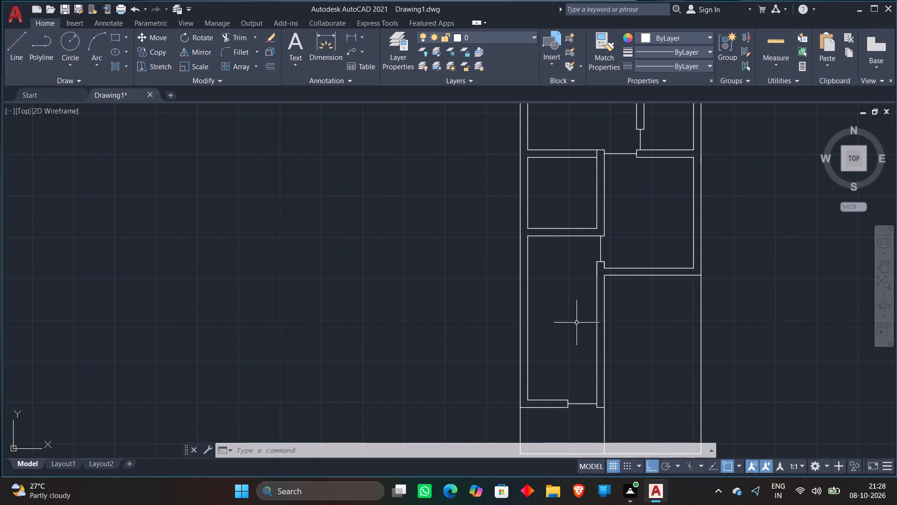
scroll(568, 297, up, 1)
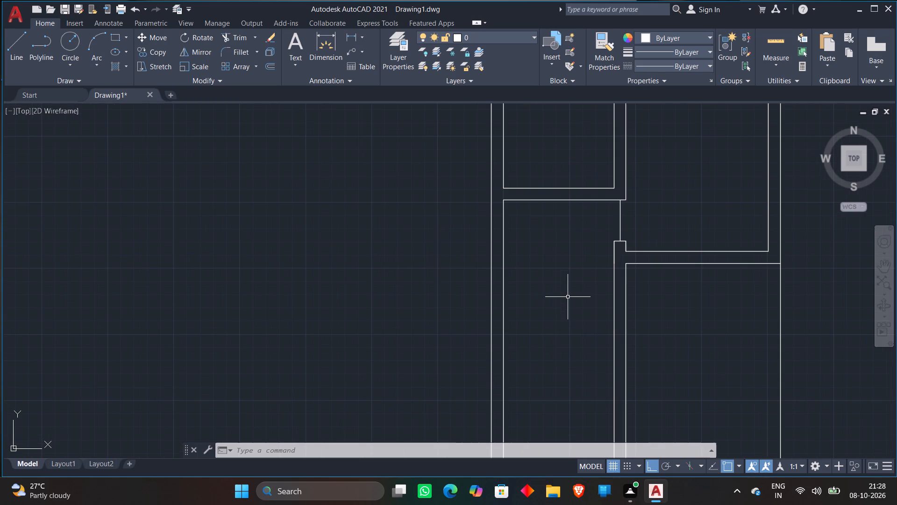
key(l)
key(Return)
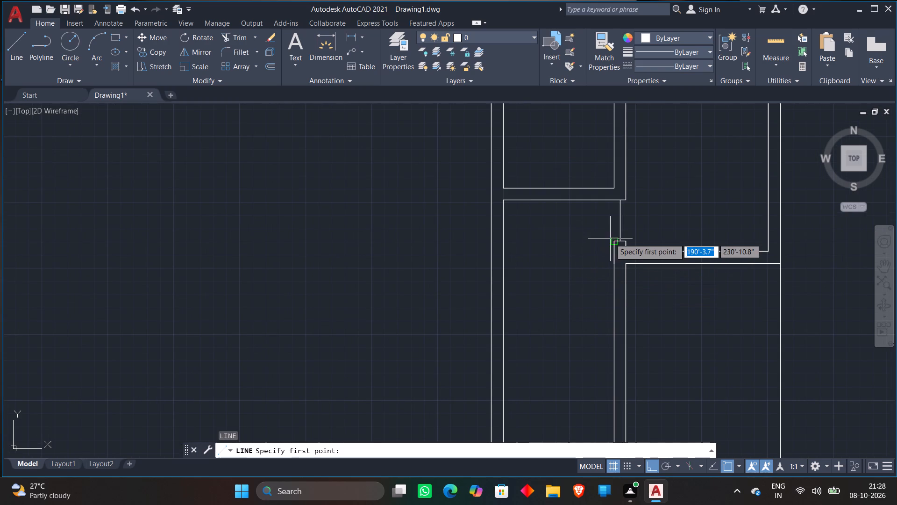
click(609, 240)
click(457, 248)
key(Escape)
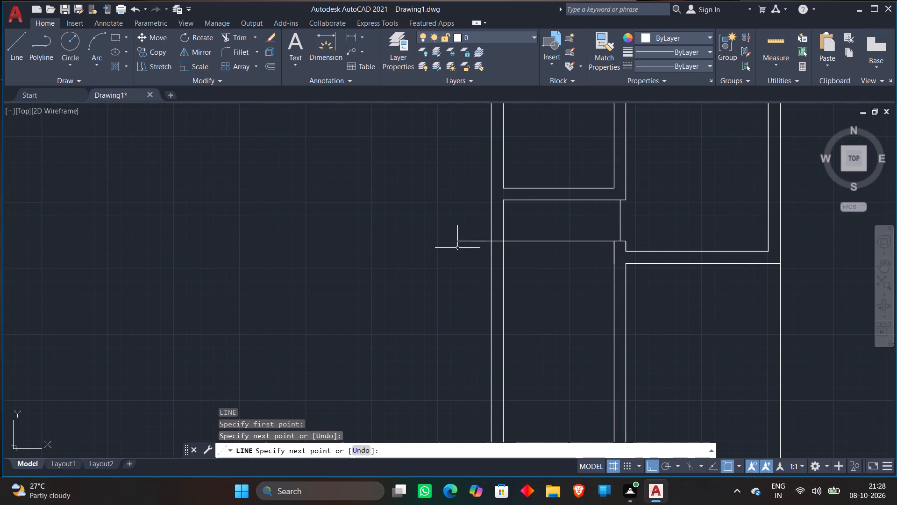
Trim the horizontal line's parts within and beyond the west wall, ending it at the wall's inner face.
text(TR)
key(space)
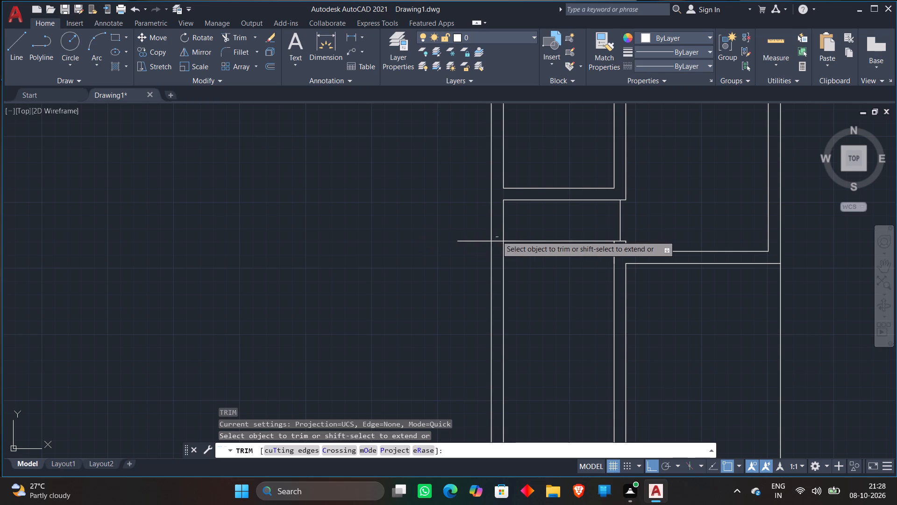
click(497, 236)
click(497, 243)
click(480, 235)
click(474, 253)
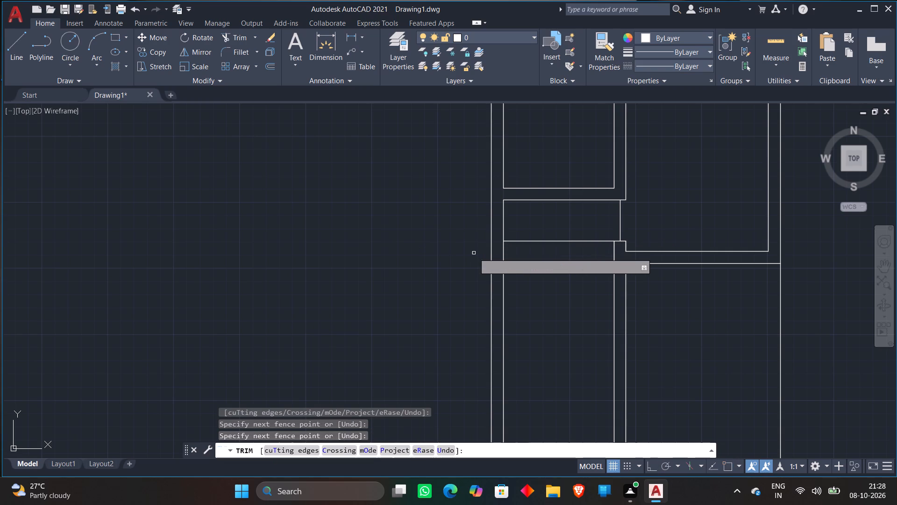
key(Escape)
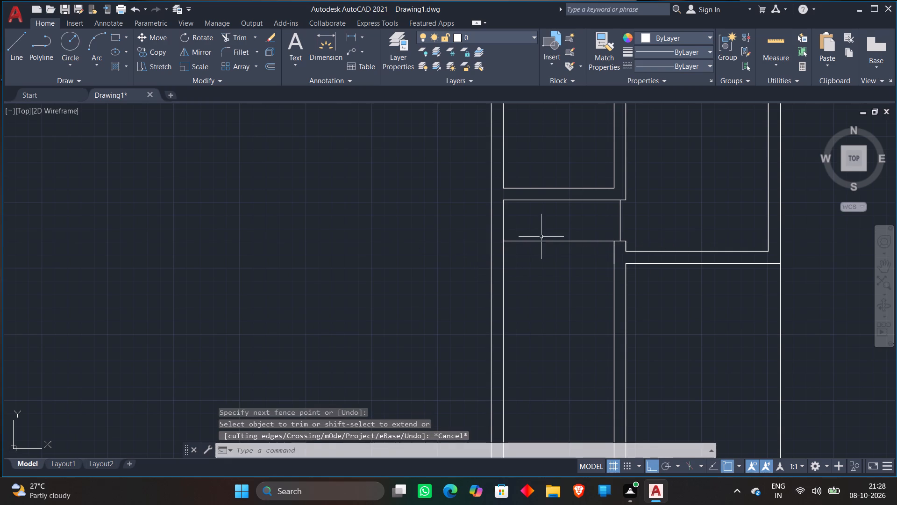
Offset the horizontal line across the extension 1' south as the first stair tread.
scroll(541, 237, down, 1)
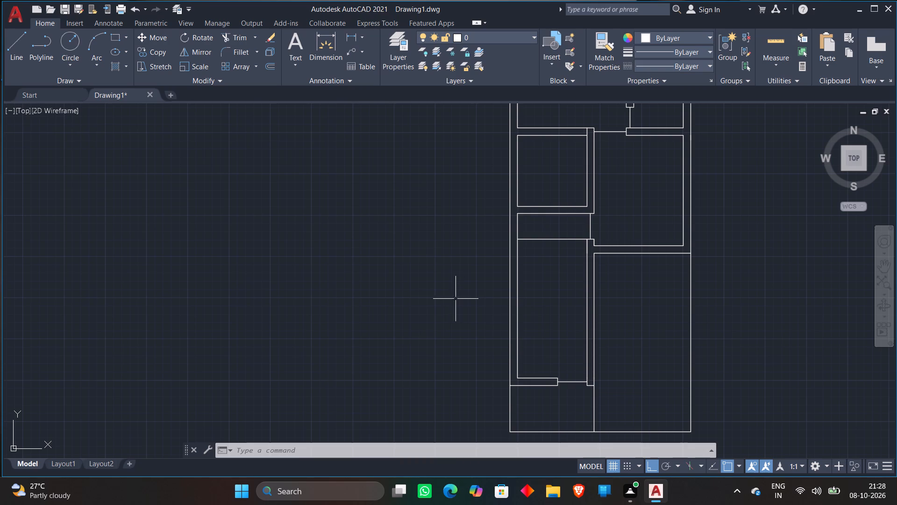
key(o)
key(Return)
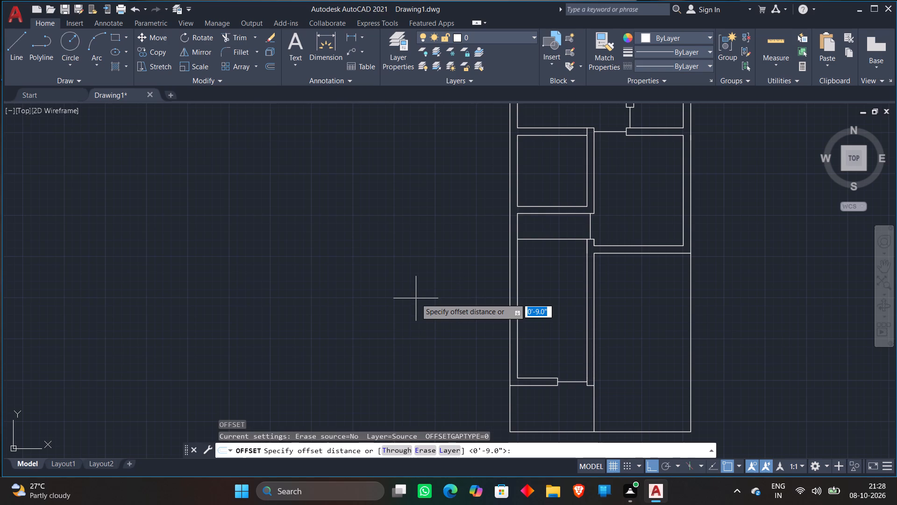
text(1')
key(Return)
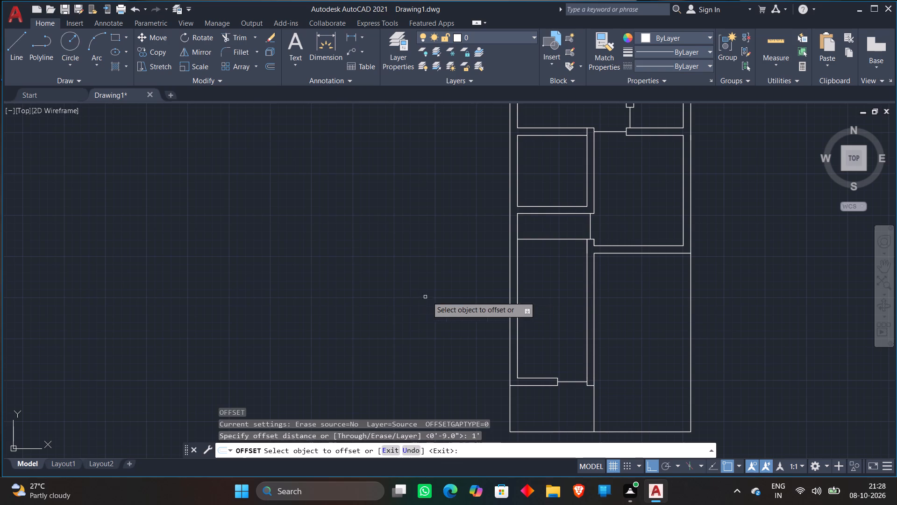
click(533, 239)
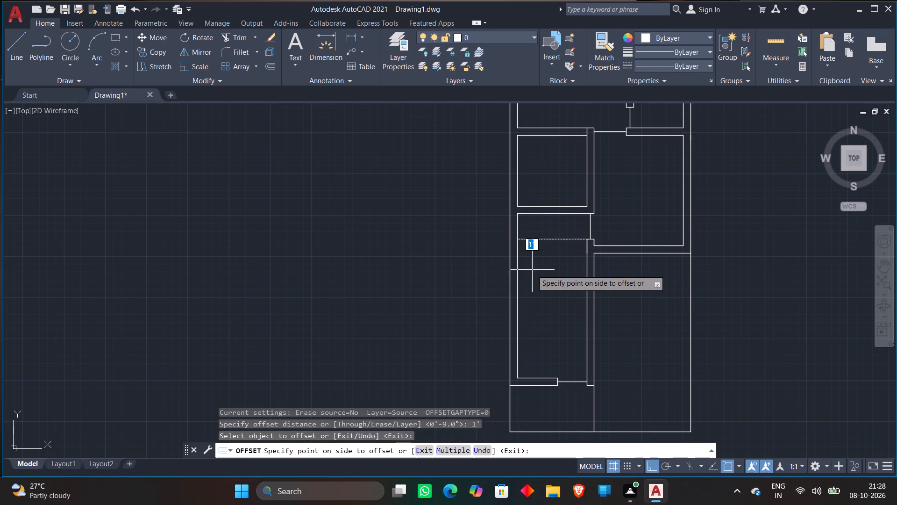
click(532, 270)
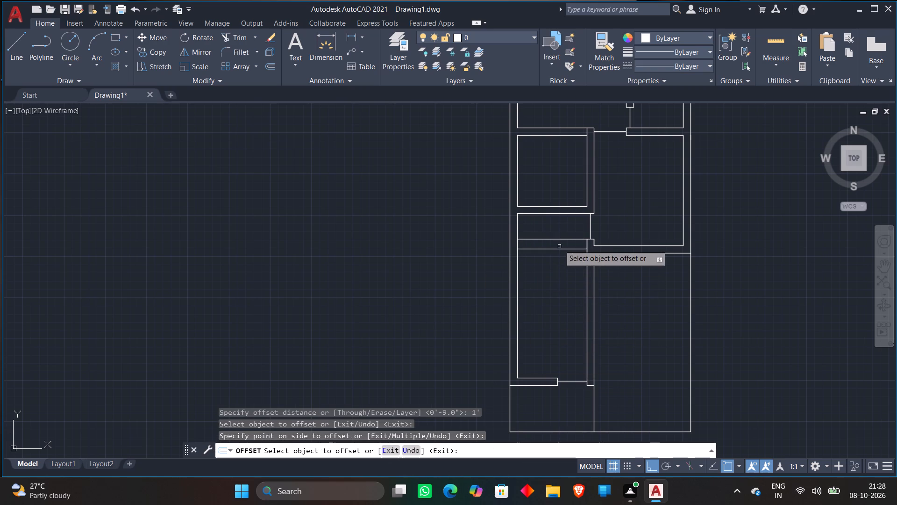
Offset the new tread line southward seven more times at 1' spacing, using the Multiple option.
click(559, 248)
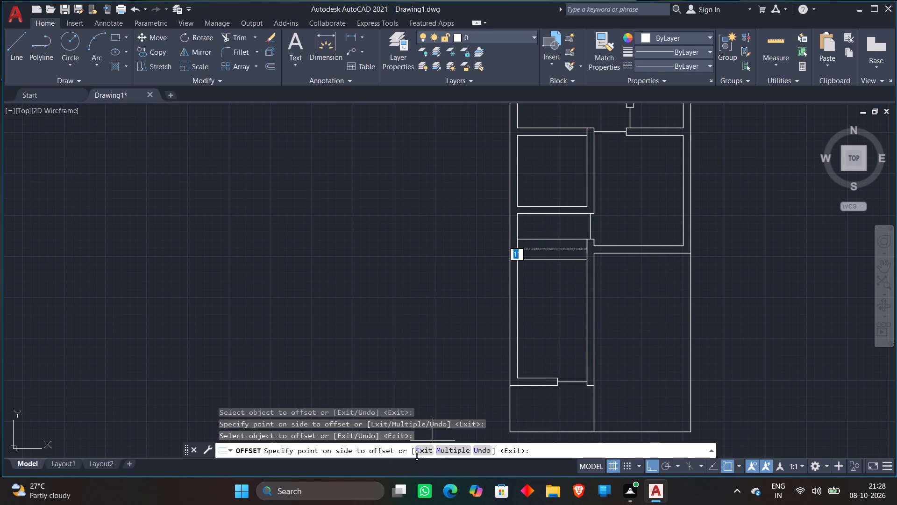
click(439, 450)
click(558, 300)
click(555, 308)
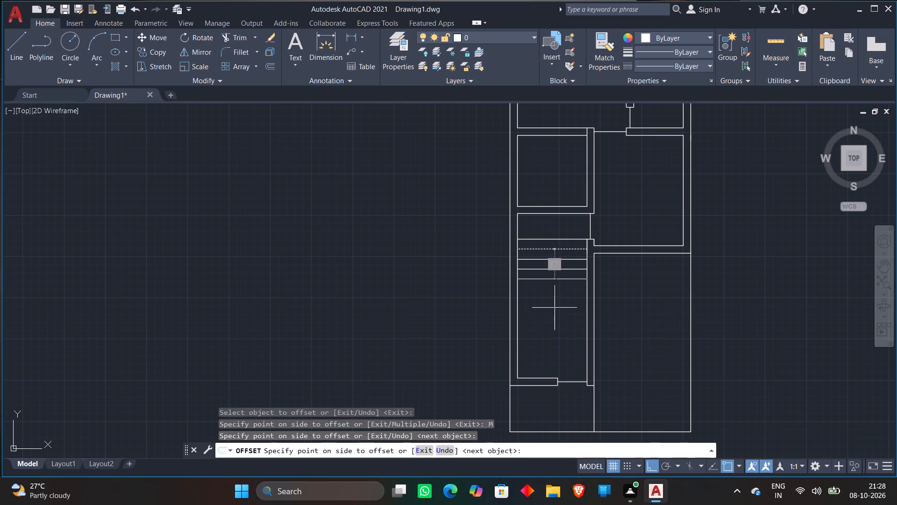
click(552, 319)
click(552, 334)
click(552, 342)
click(551, 350)
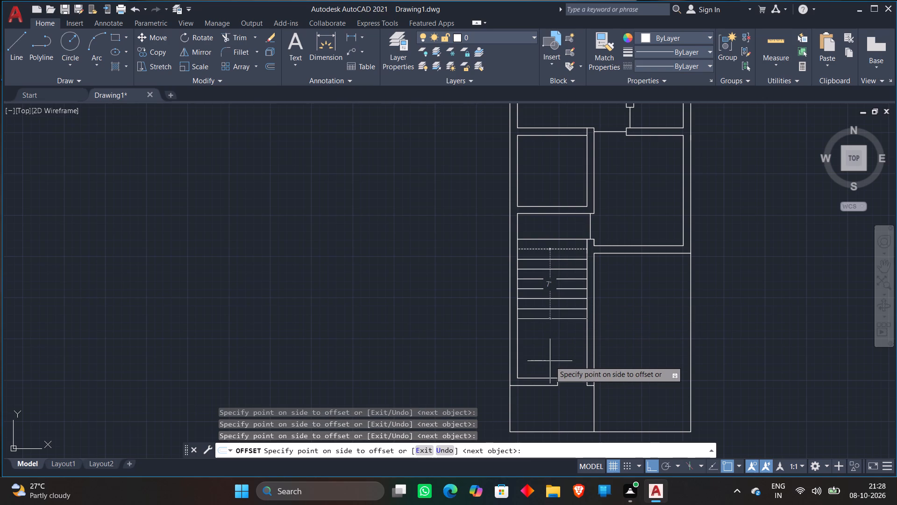
click(550, 361)
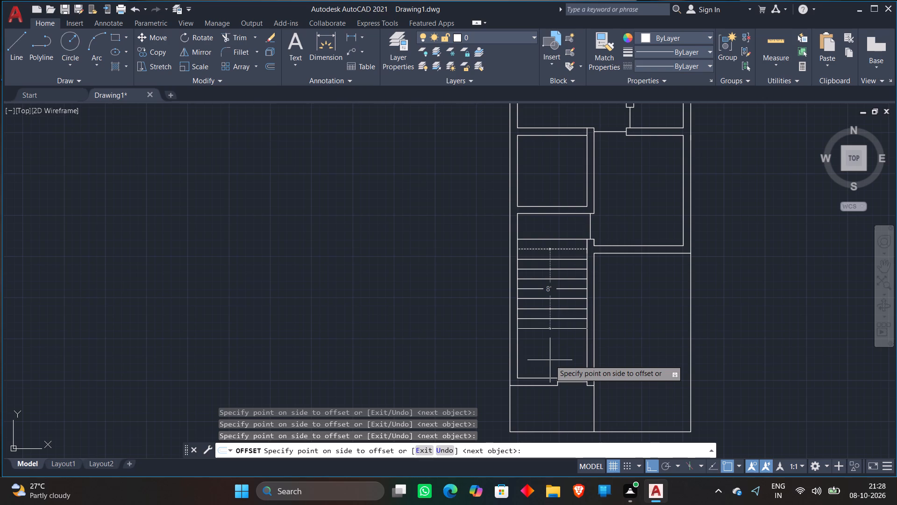
key(Escape)
Draw a vertical centre line through the stairs from the northernmost tread line's midpoint to the southernmost tread line.
key(l)
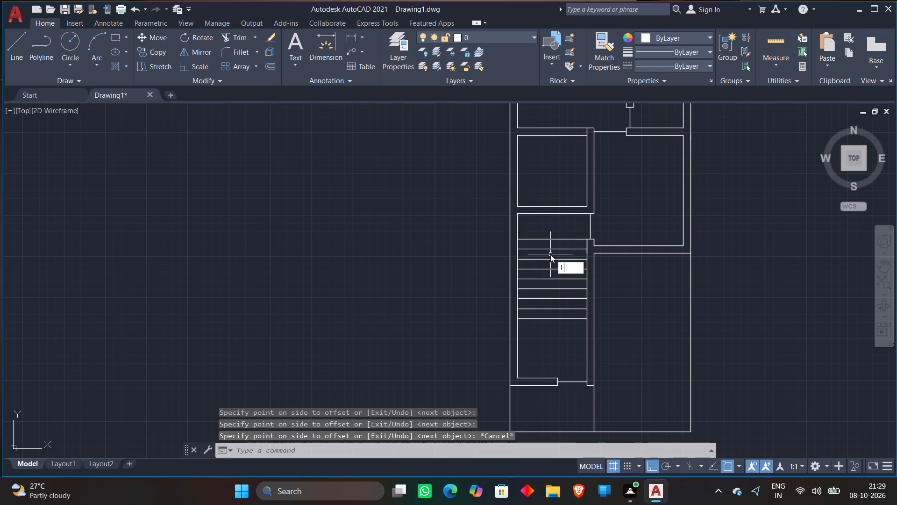
key(Return)
click(551, 238)
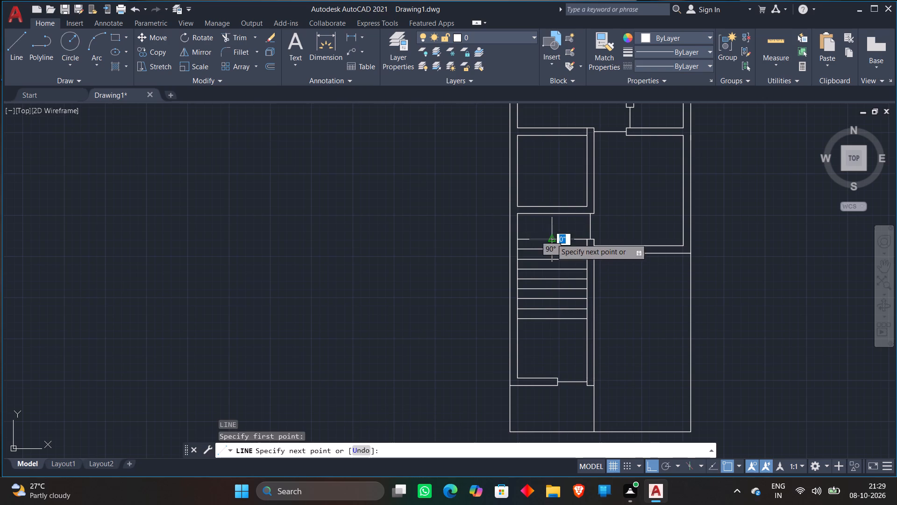
click(552, 320)
key(Escape)
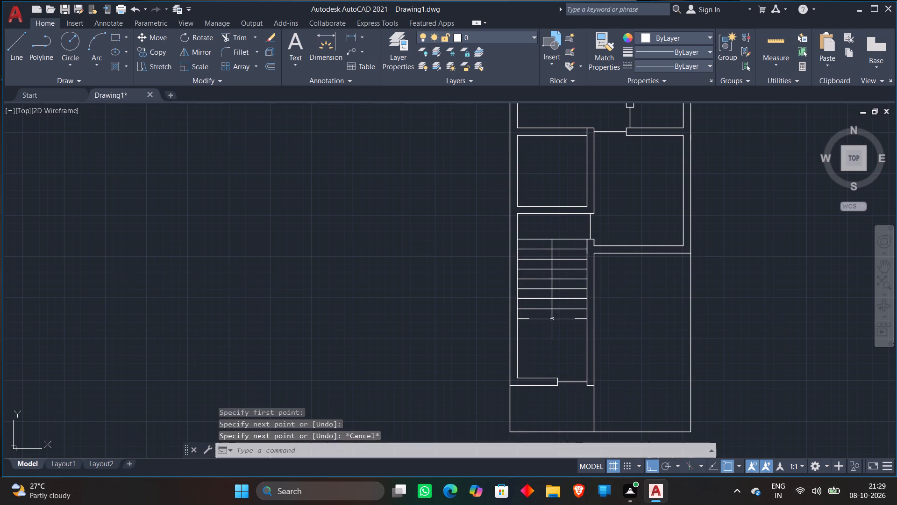
Offset the stairs' vertical centre line 1" to both the west and east sides.
scroll(548, 235, up, 2)
key(o)
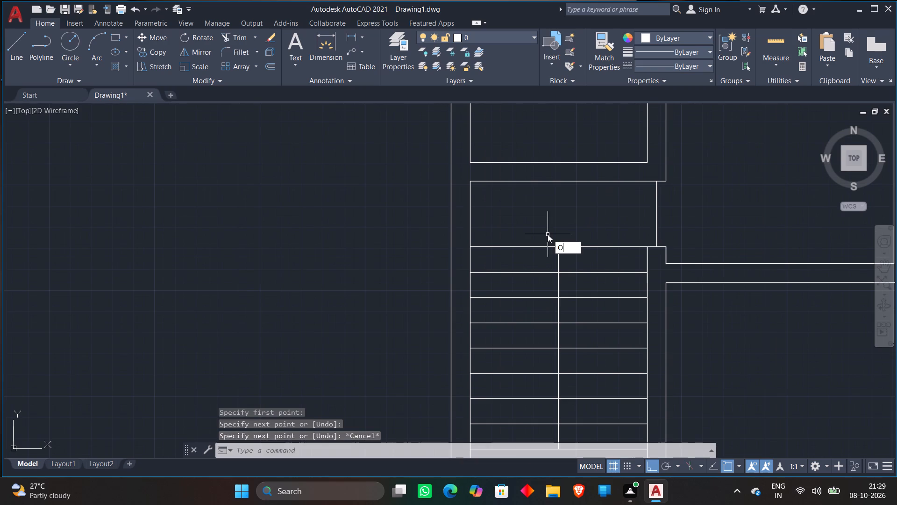
key(Return)
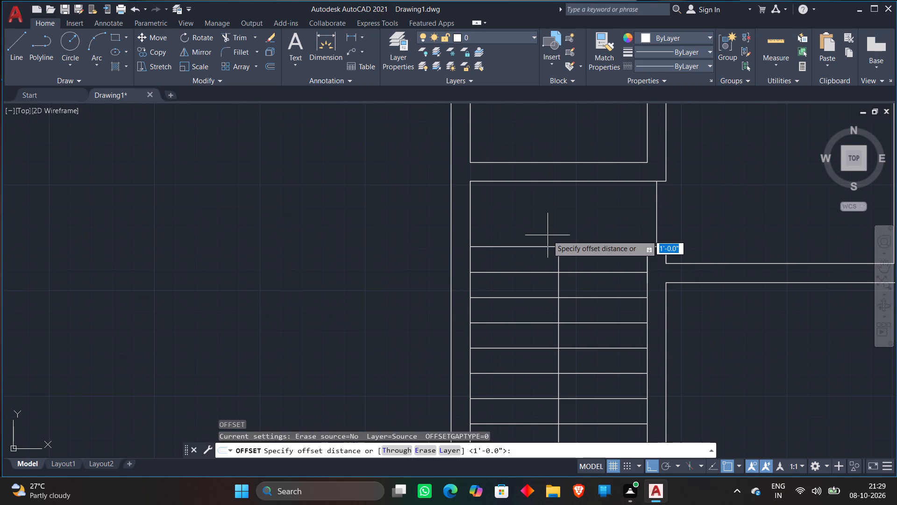
text(1")
key(Return)
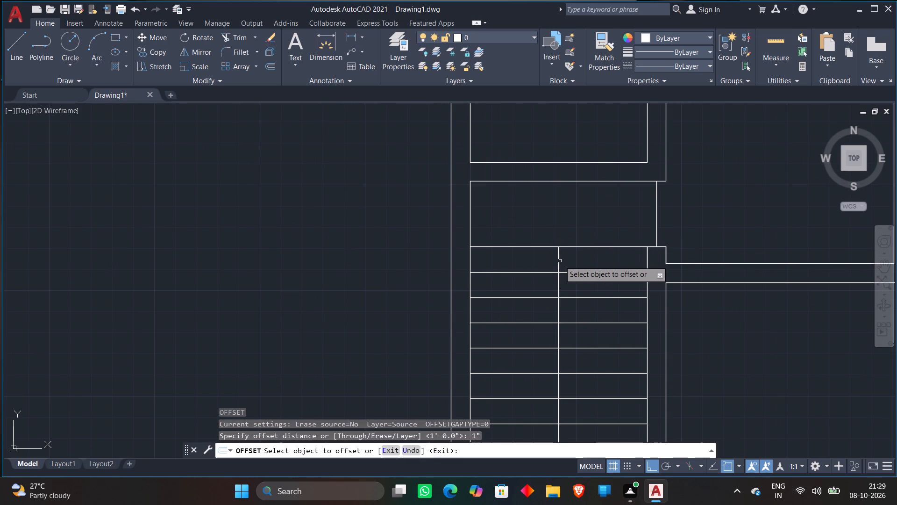
click(560, 261)
click(544, 266)
scroll(558, 258, up, 3)
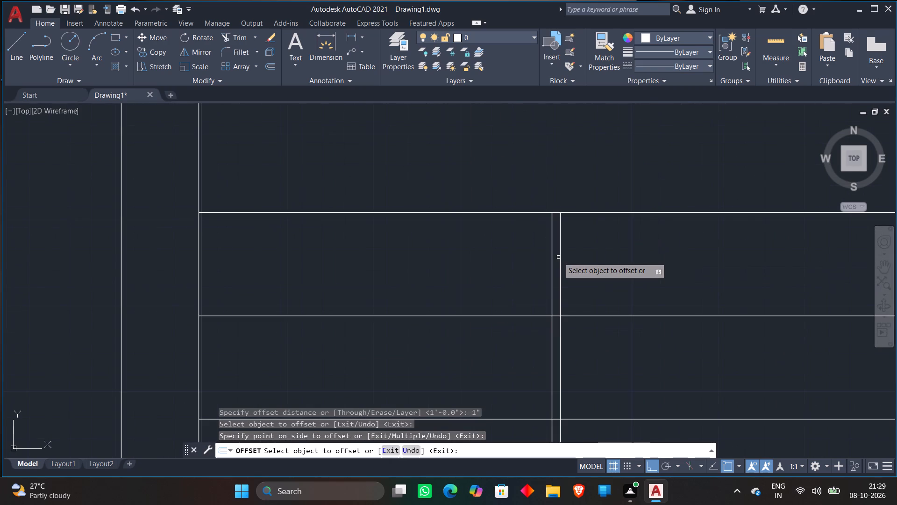
click(560, 259)
click(580, 262)
key(Escape)
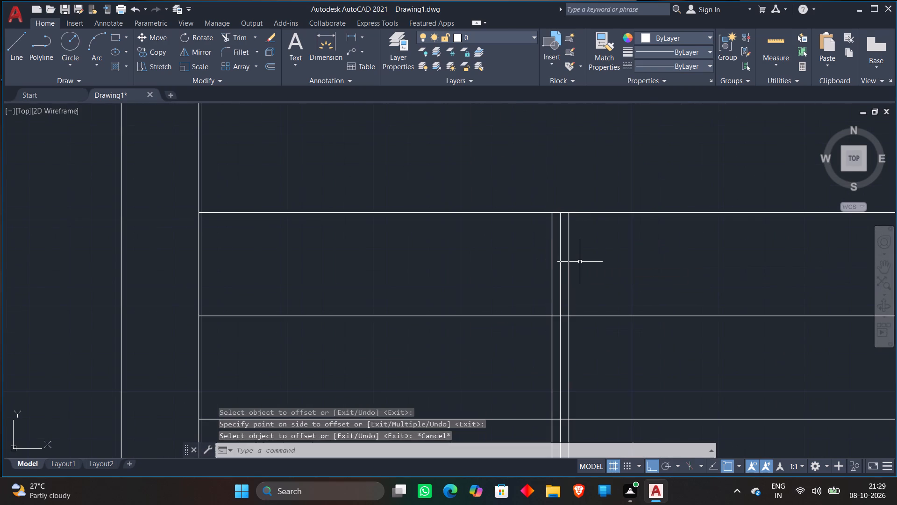
Delete the original centre line between the two offset lines of the stairs.
text(TR)
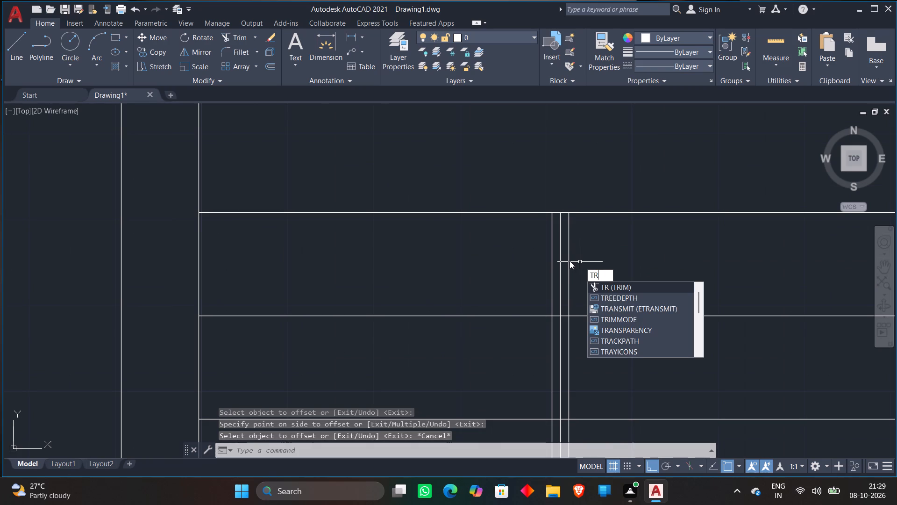
key(Escape)
click(561, 272)
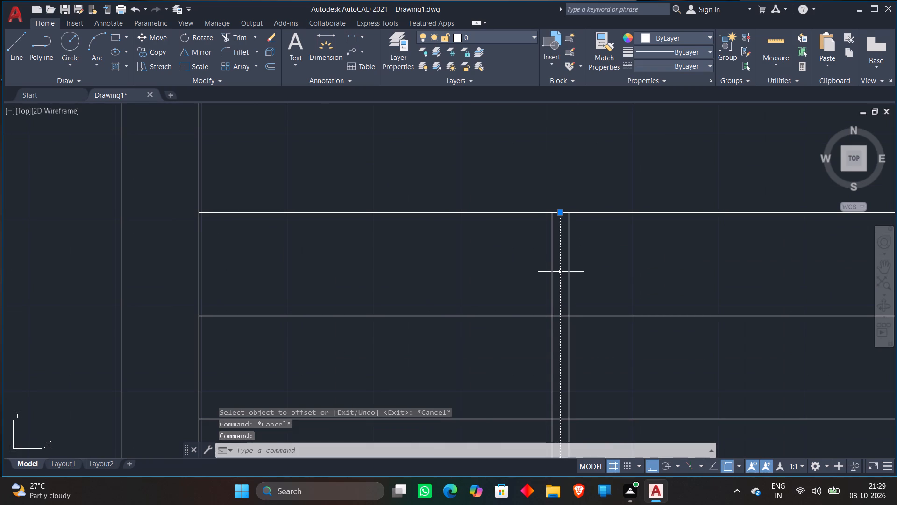
key(Delete)
Trim the intermediate tread lines between the two vertical centre lines, splitting the stairs into two flights.
scroll(562, 266, down, 1)
text(TR)
key(space)
click(562, 266)
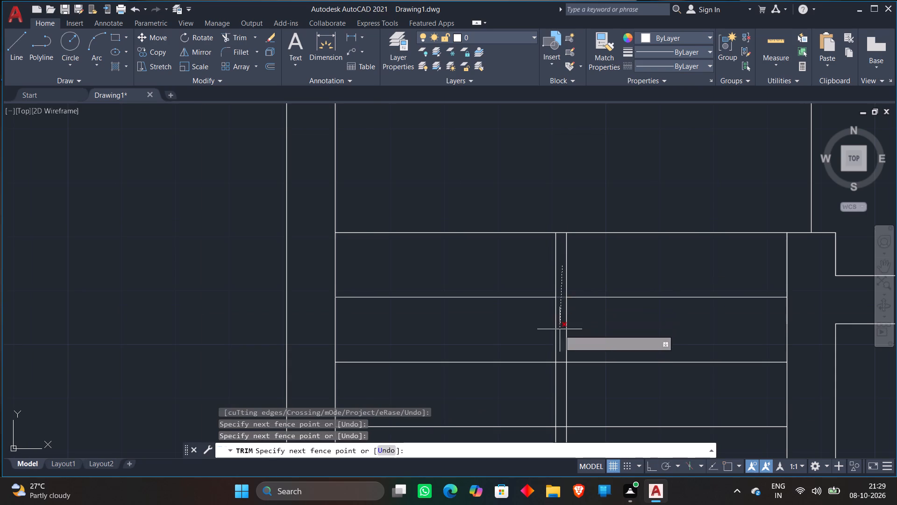
middle_drag(562, 381, 621, 107)
scroll(621, 108, down, 1)
scroll(620, 357, up, 1)
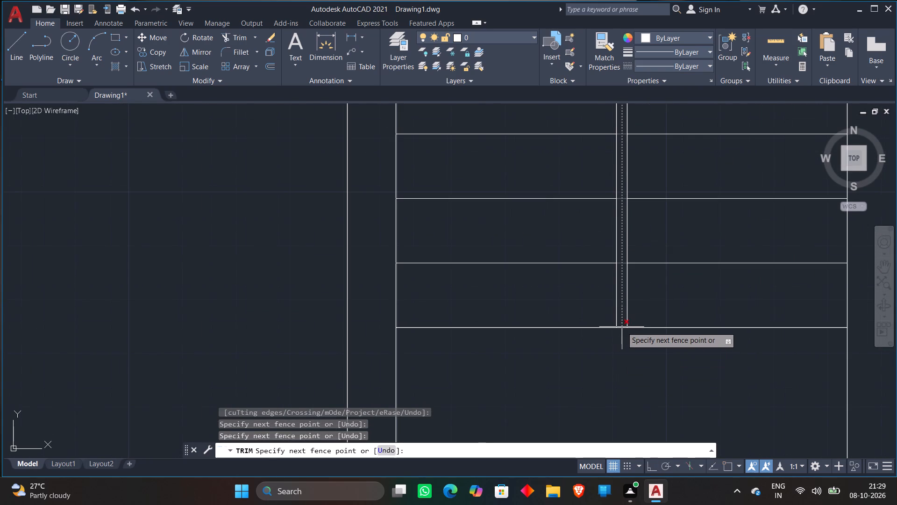
click(623, 318)
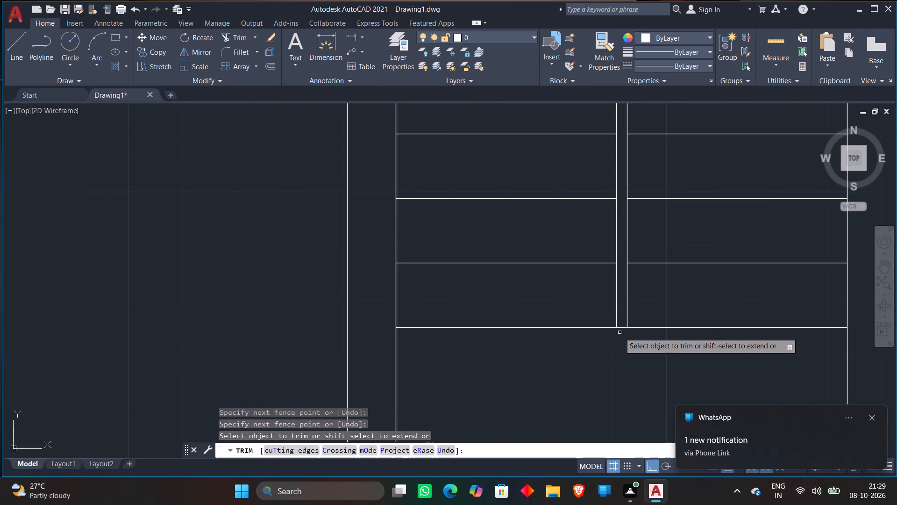
key(Escape)
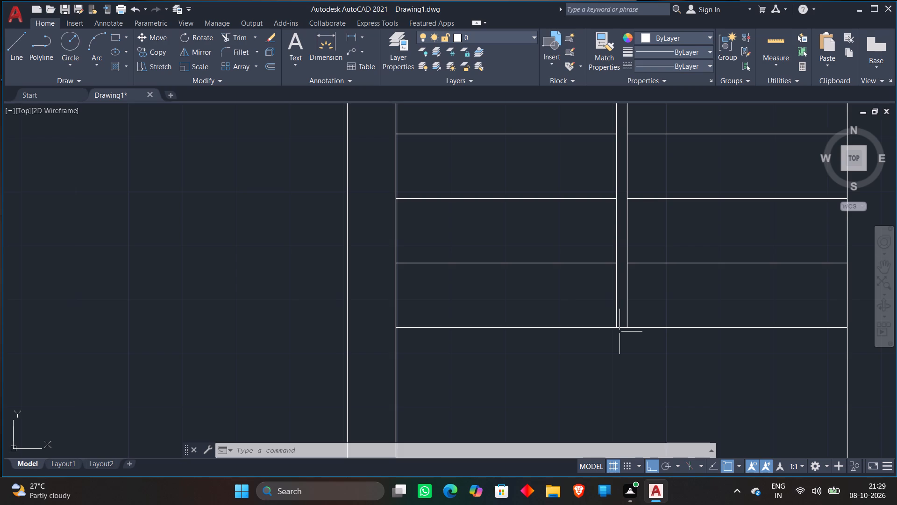
Examine the two-flight staircase and the surrounding rooms within the whole plan.
scroll(706, 360, down, 1)
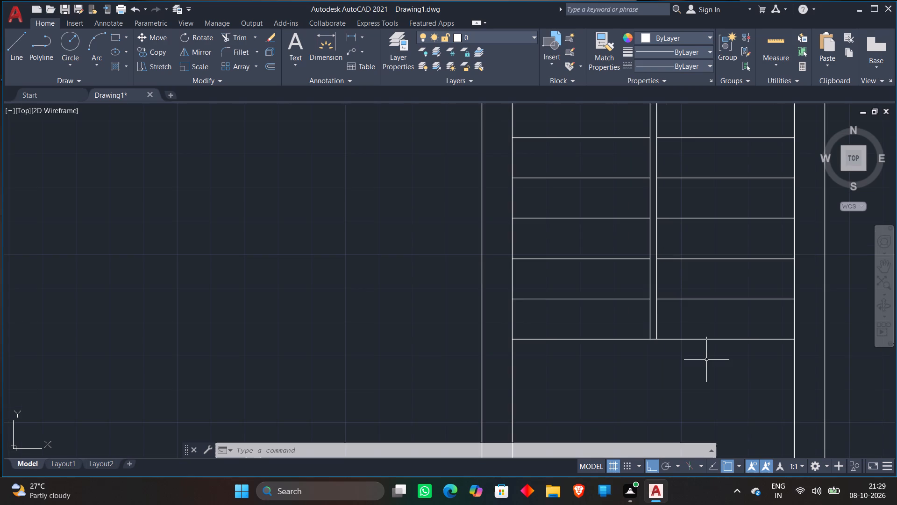
scroll(717, 337, down, 3)
scroll(712, 265, up, 2)
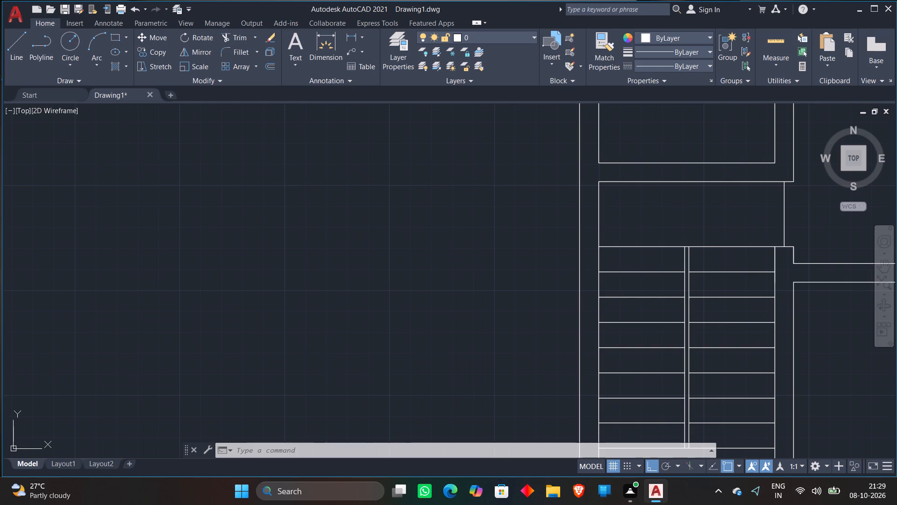
scroll(712, 265, down, 1)
scroll(715, 367, down, 1)
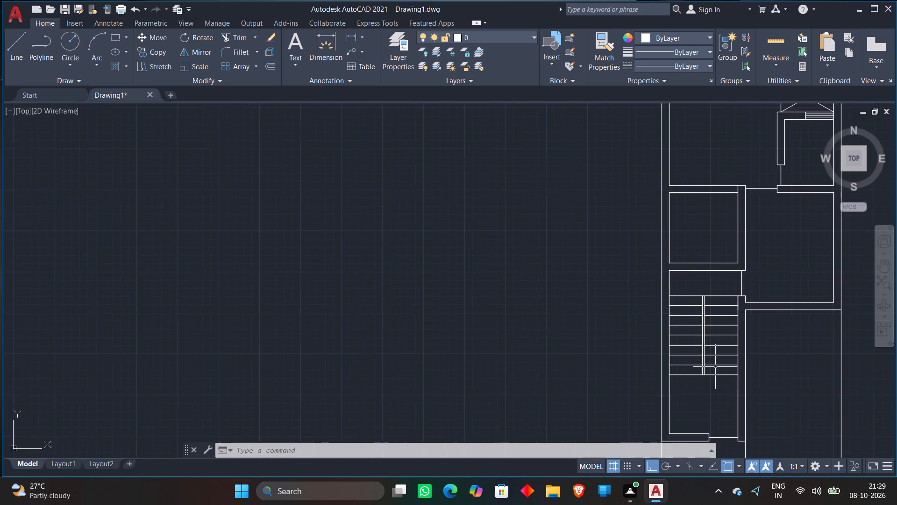
scroll(715, 367, down, 1)
middle_drag(747, 378, 685, 378)
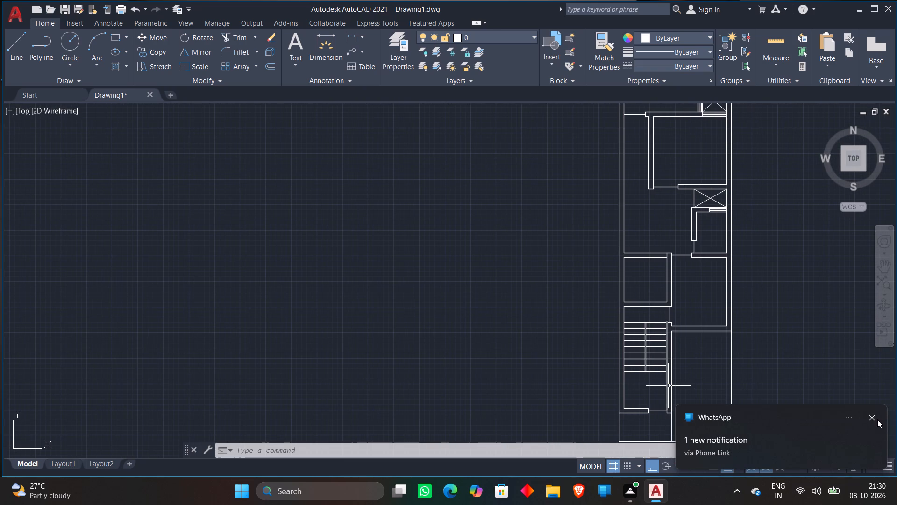
click(869, 418)
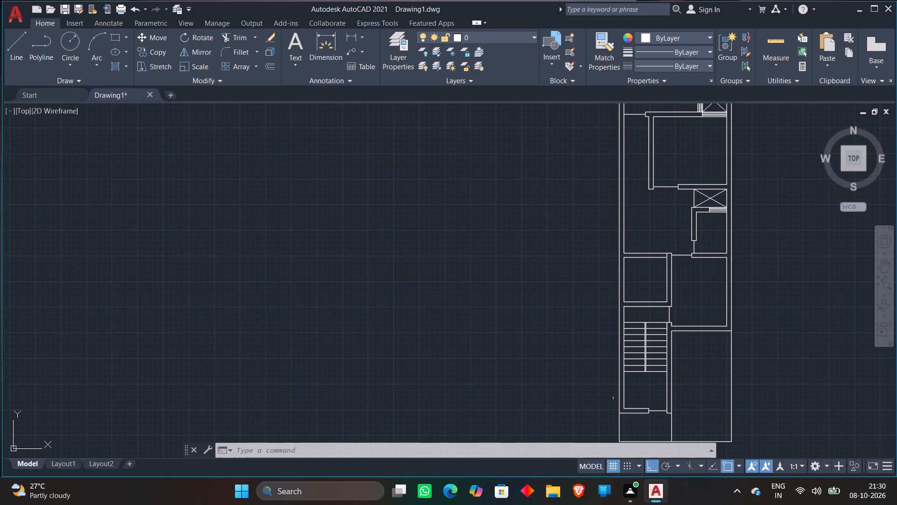
scroll(620, 383, down, 1)
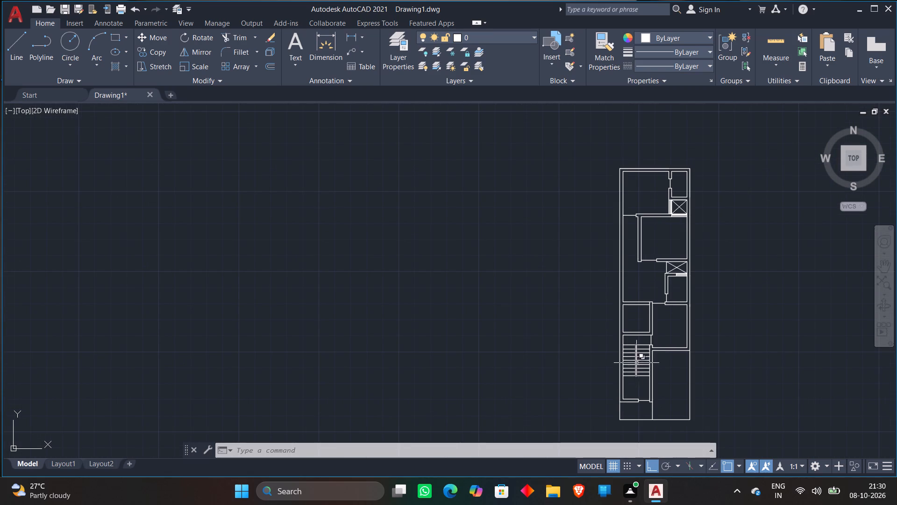
scroll(637, 360, up, 1)
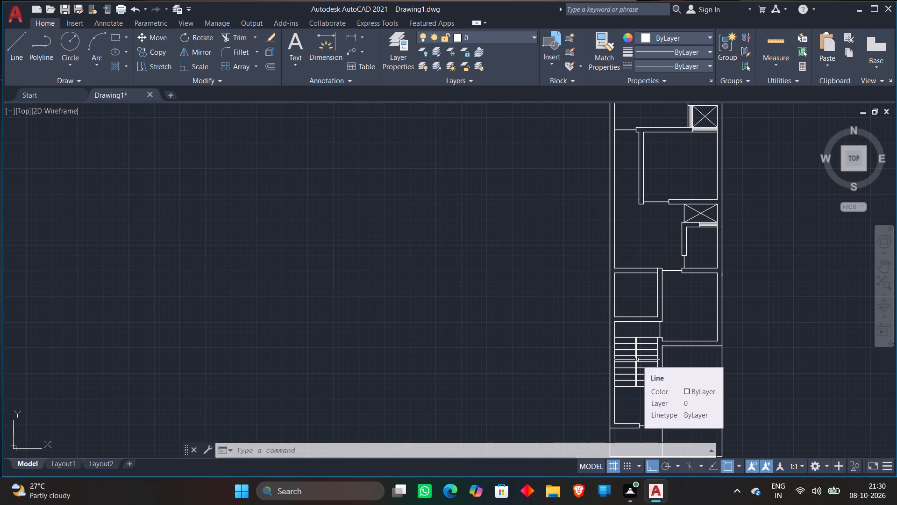
scroll(637, 360, up, 3)
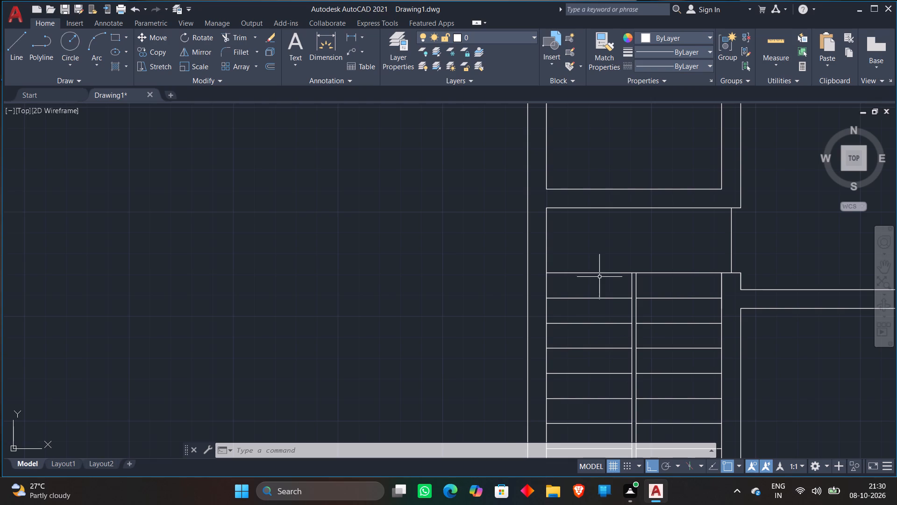
scroll(599, 277, down, 1)
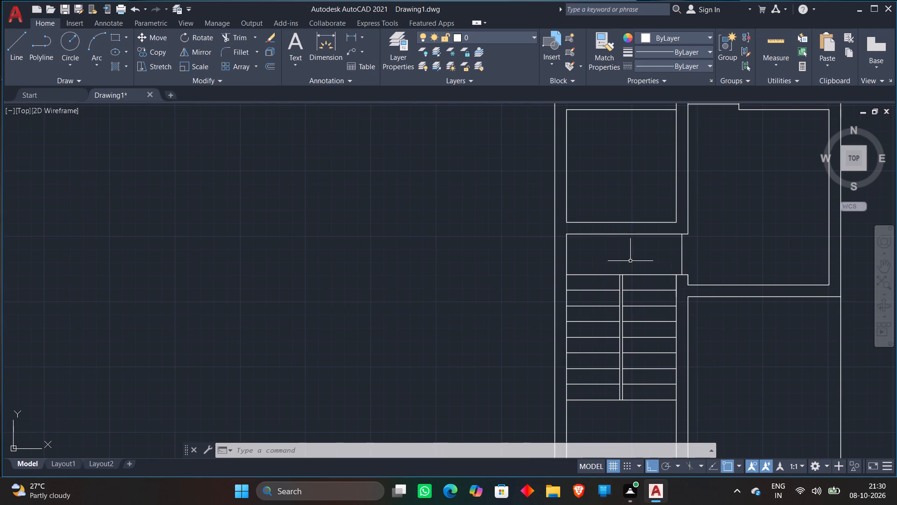
scroll(630, 261, up, 1)
scroll(650, 167, up, 1)
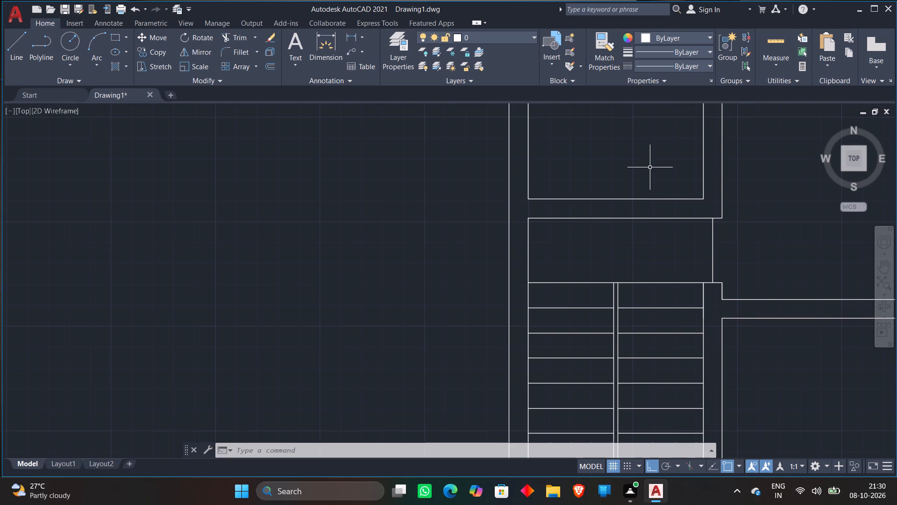
Draw a short vertical line across the north wall of the small room north of the stairs, at the wall's midpoint.
scroll(650, 167, down, 2)
middle_drag(650, 166, 640, 239)
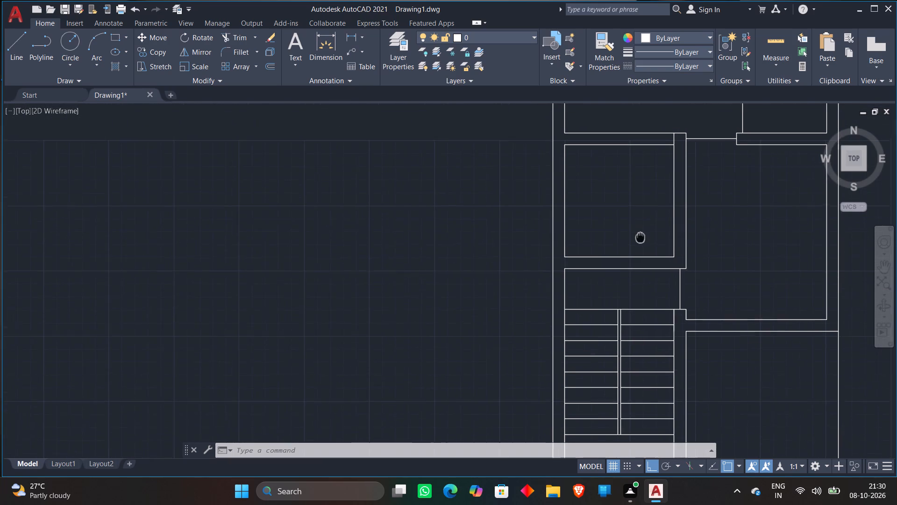
middle_drag(640, 239, 636, 258)
scroll(641, 148, up, 1)
key(l)
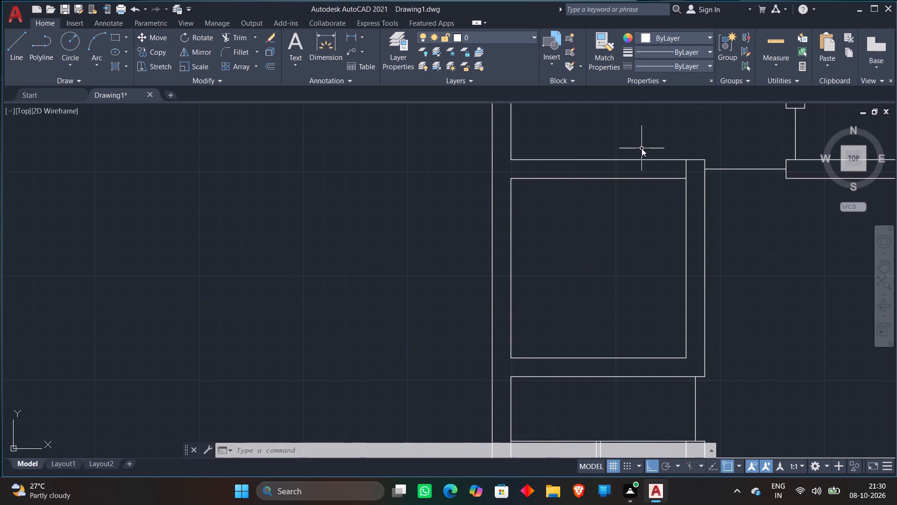
key(Return)
click(601, 161)
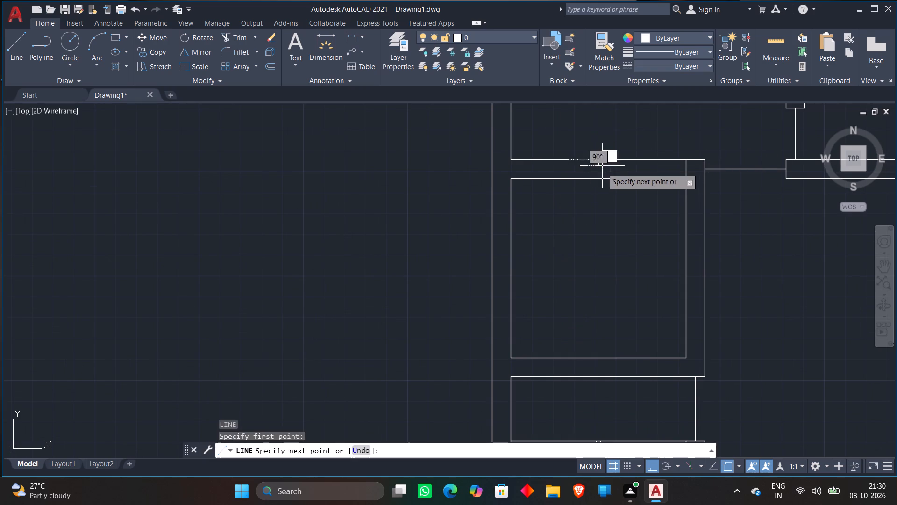
click(601, 180)
key(Escape)
Trim both north wall lines of the small room east of the short line, opening the wall up to the east wall.
text(TR)
key(space)
click(632, 153)
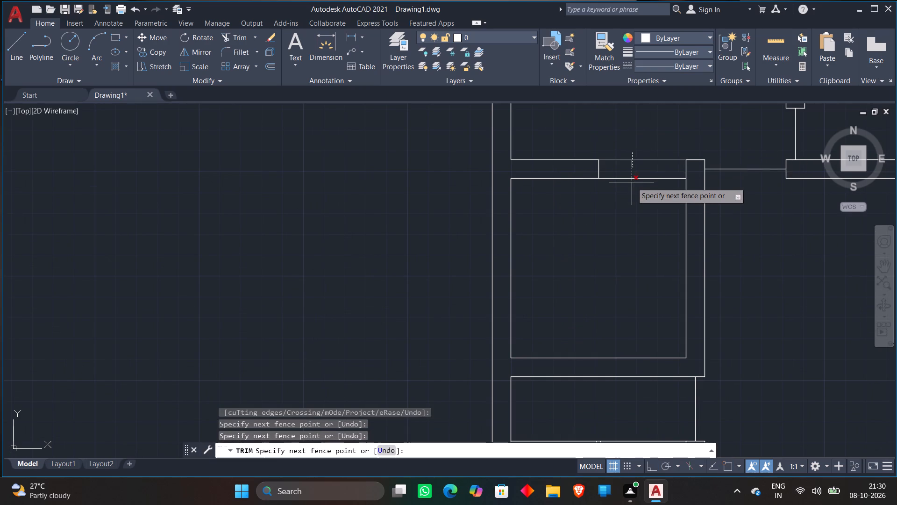
click(632, 183)
key(Escape)
Draw a horizontal line about 3'-8" long across the small room's north opening, from the wall end's midpoint to the east wall.
key(l)
key(Return)
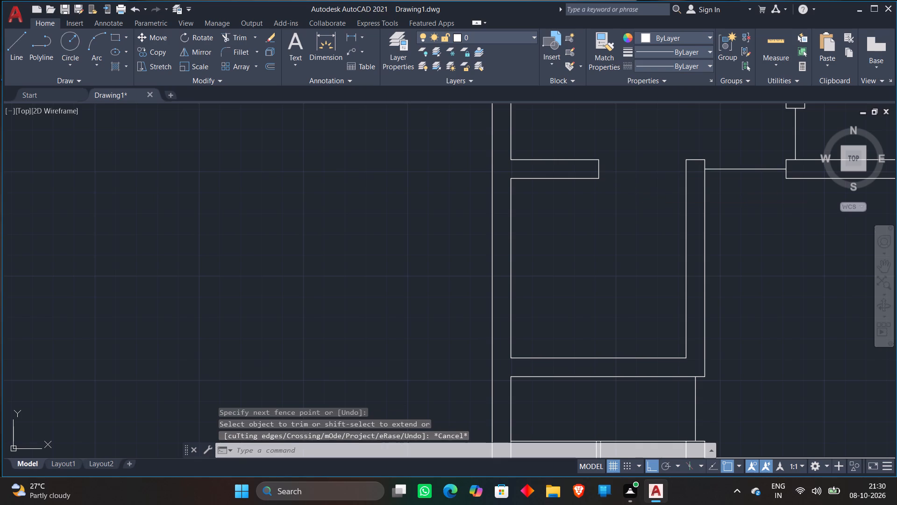
click(603, 166)
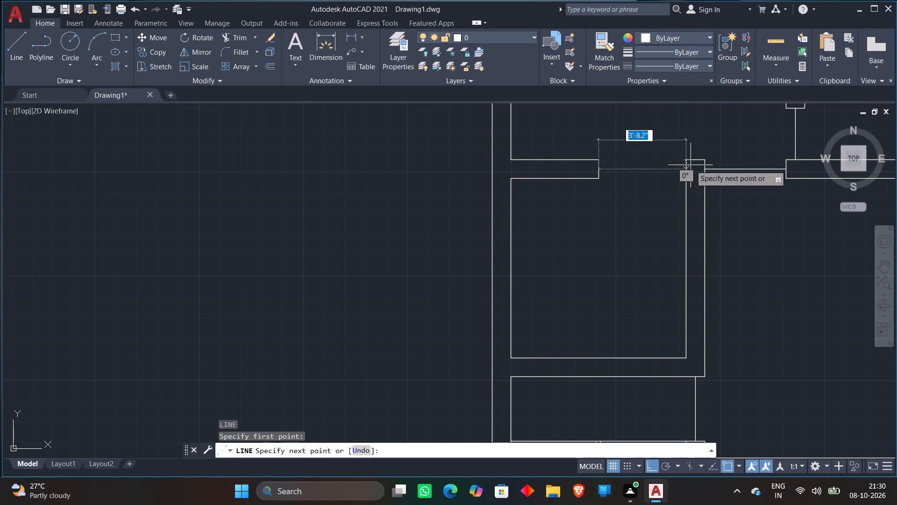
click(691, 167)
key(Escape)
Draw a vertical line at the west end of the small room's south wall, from its inner corner to the wall's outer line.
scroll(697, 159, up, 3)
scroll(697, 158, down, 8)
scroll(653, 192, up, 4)
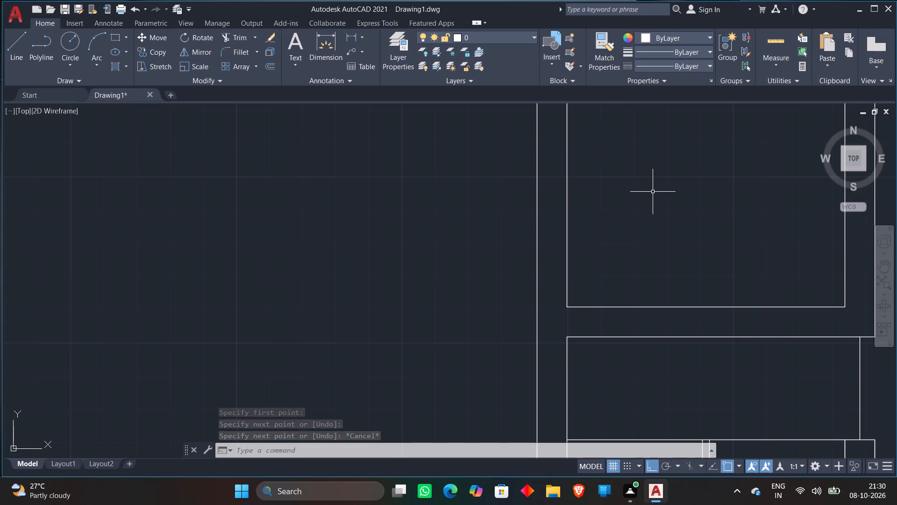
key(l)
key(Return)
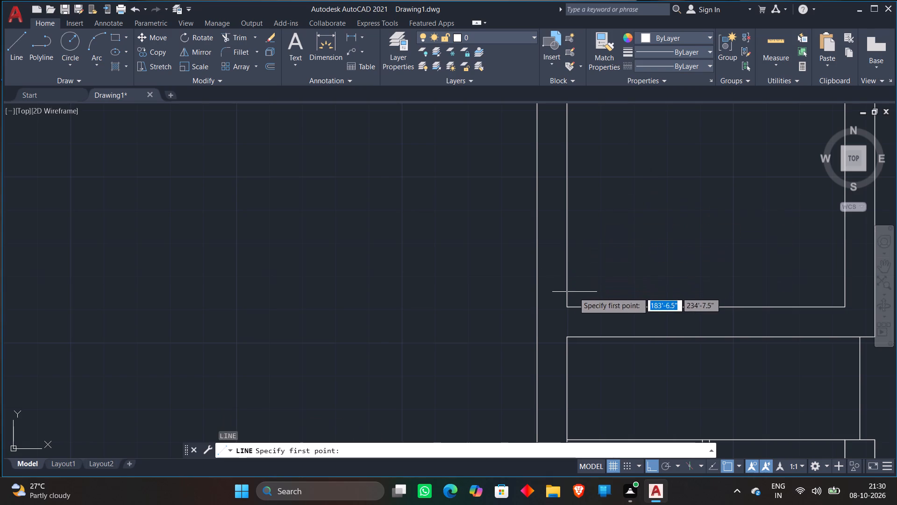
click(572, 306)
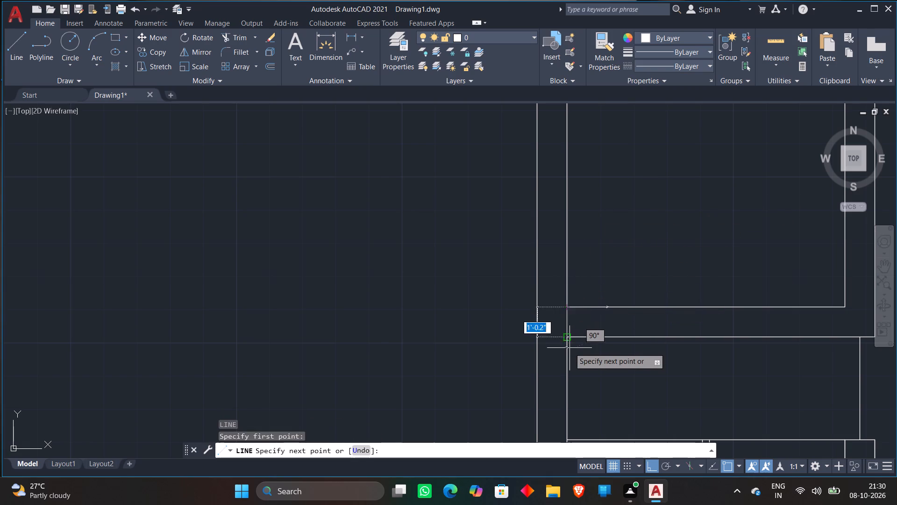
click(570, 348)
key(Escape)
Draw a vertical line crossing the small room's south wall east of its midpoint, extending slightly past both wall faces.
key(l)
key(Return)
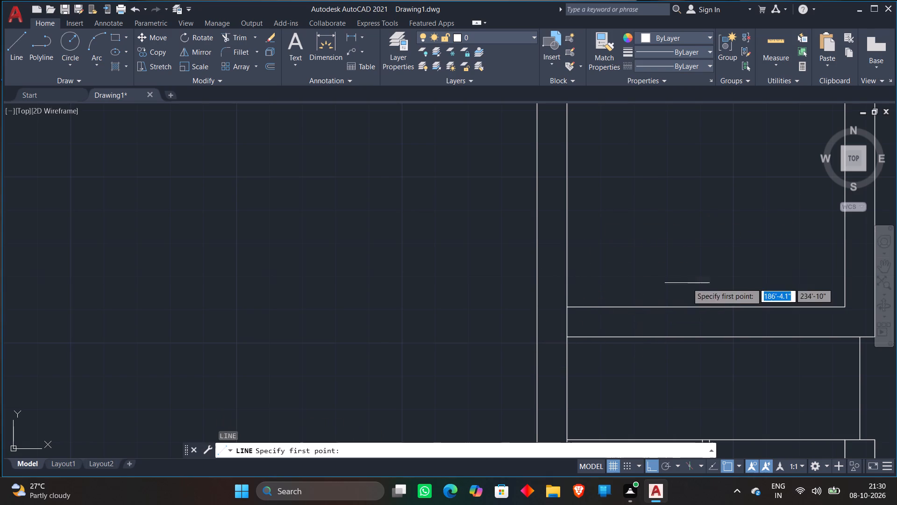
click(738, 286)
click(739, 351)
key(Escape)
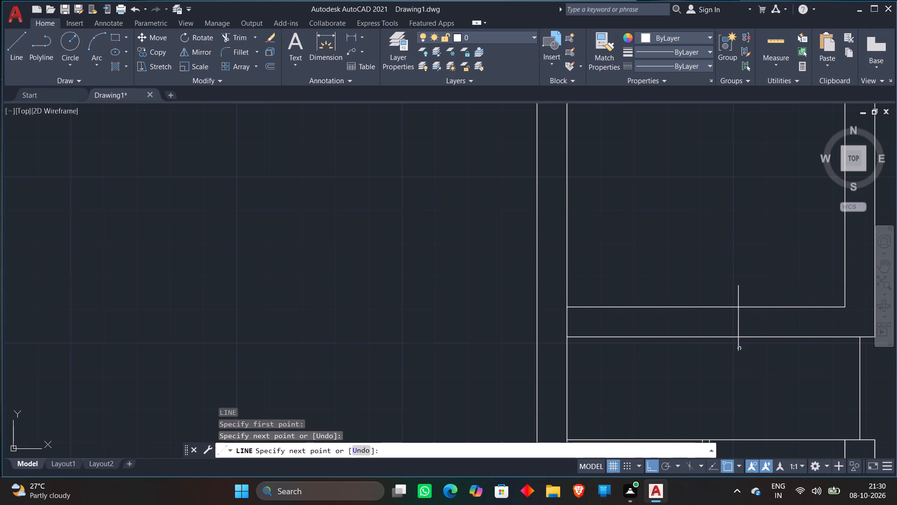
Trim the ends of the vertical line that project beyond both faces of the small room's south wall.
key(t)
key(r)
key(space)
click(758, 293)
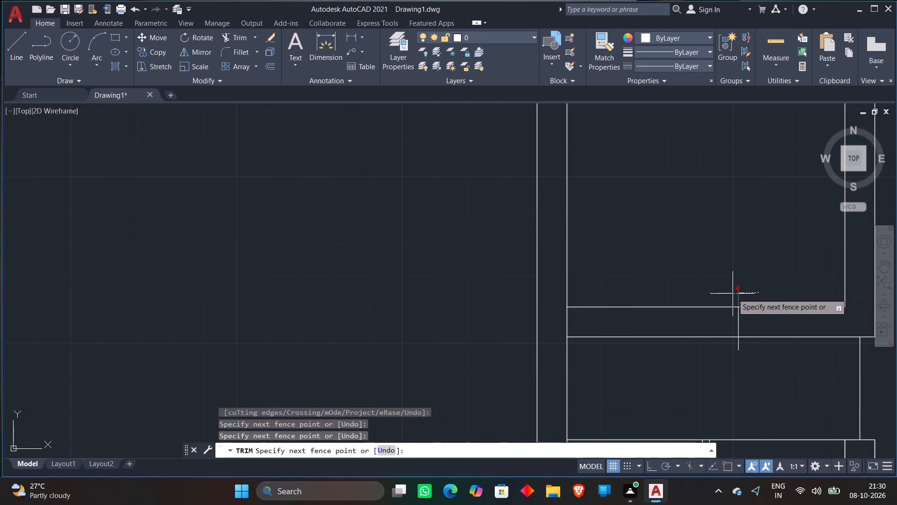
click(733, 294)
click(747, 343)
click(706, 343)
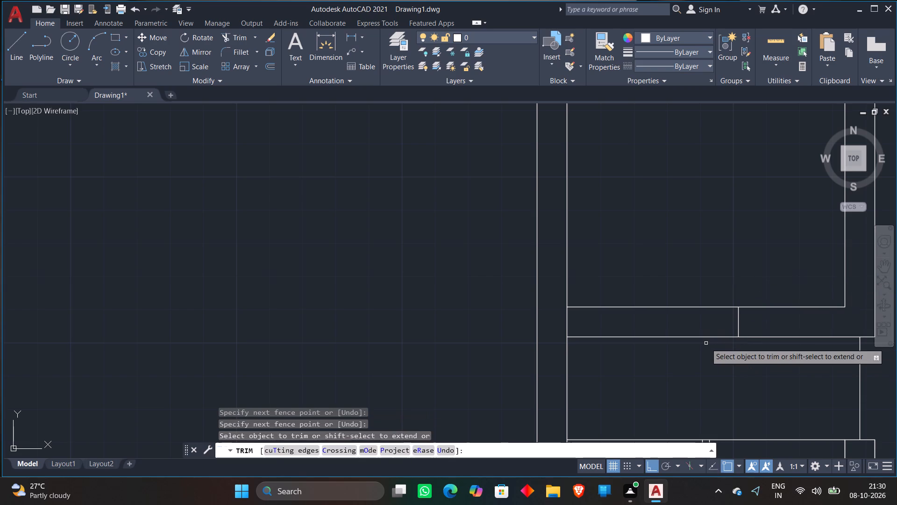
key(Escape)
Offset the small room's inner south wall line southward three times, 2" apart, for the window lines.
key(o)
key(Return)
text(2")
key(Return)
click(686, 307)
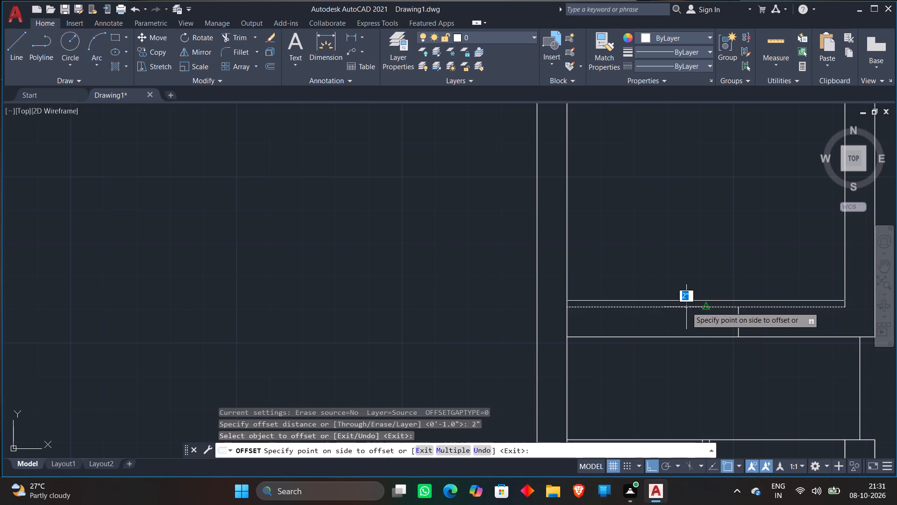
click(686, 314)
click(686, 314)
click(686, 318)
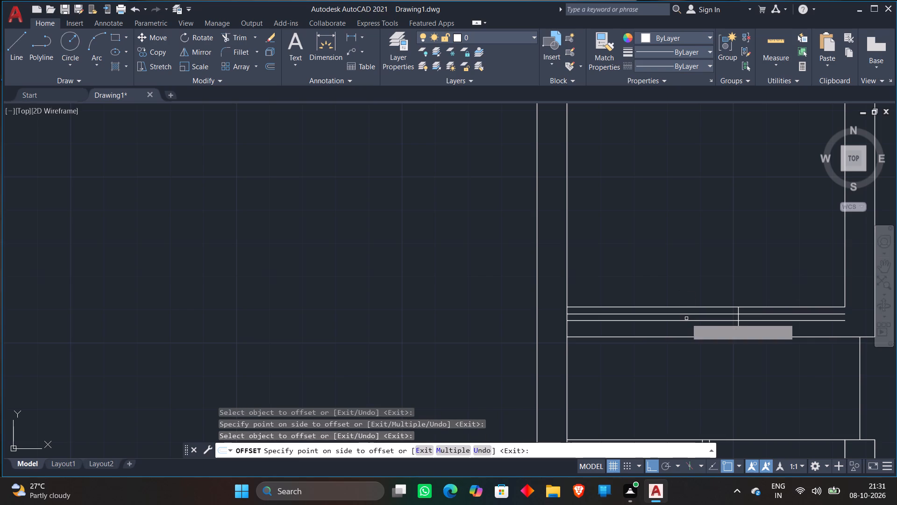
click(681, 321)
click(680, 327)
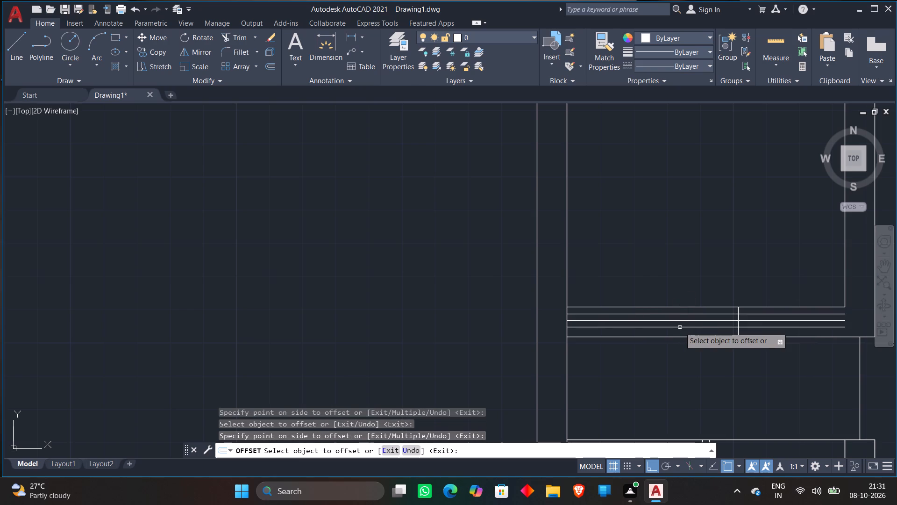
key(Escape)
Trim the three offset window lines east of the vertical line in the small room's south wall.
text(TR)
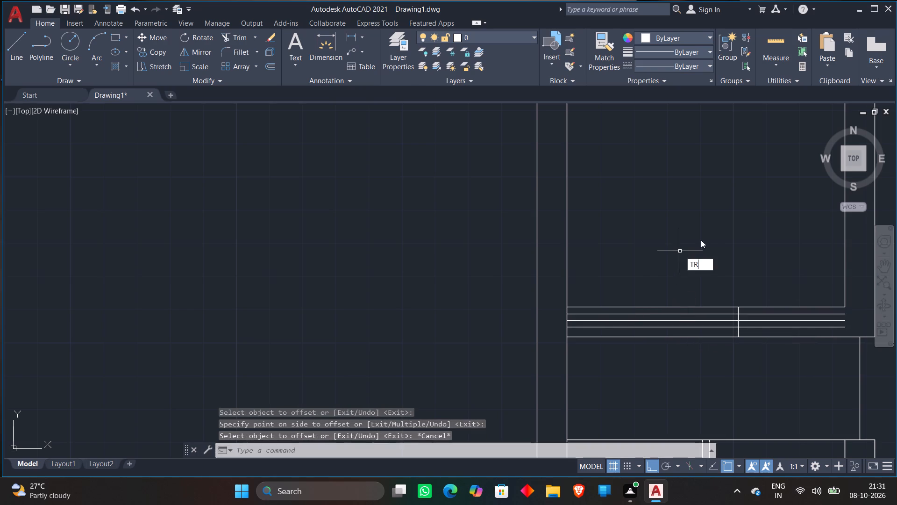
key(space)
scroll(799, 314, up, 1)
click(734, 310)
click(735, 340)
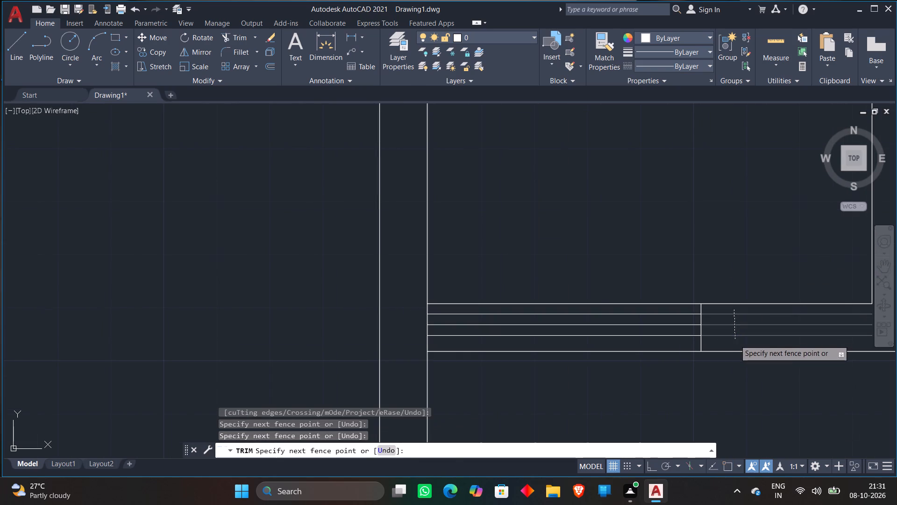
key(Escape)
Draw a vertical line crossing the south wall of the room east of the stairs, near the wall's west end.
scroll(732, 267, down, 4)
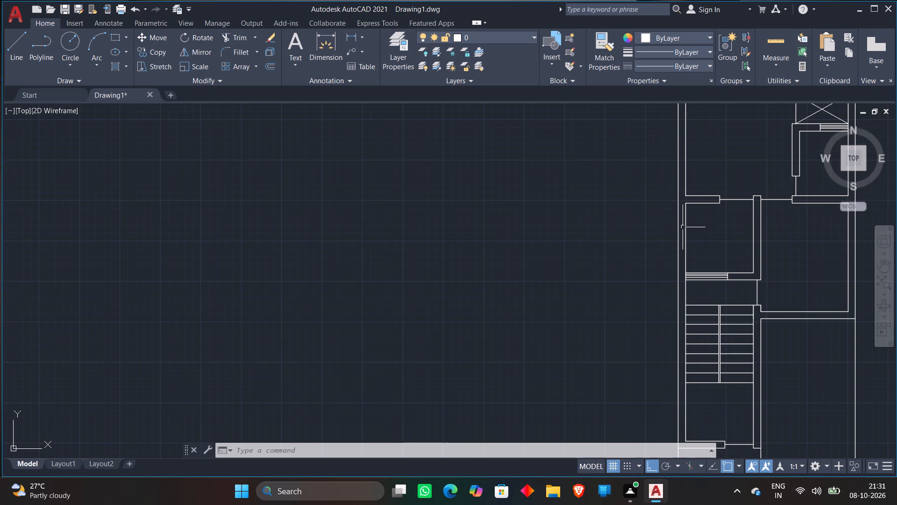
scroll(686, 226, down, 1)
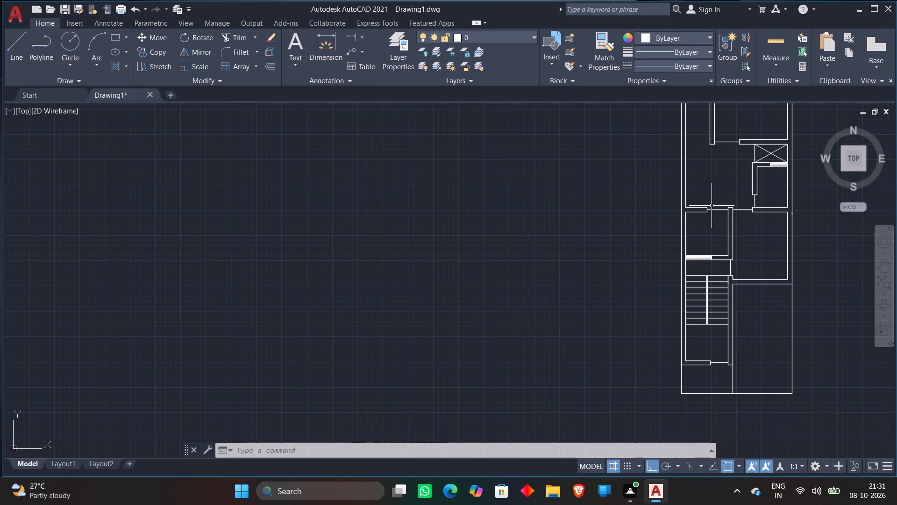
scroll(759, 208, down, 1)
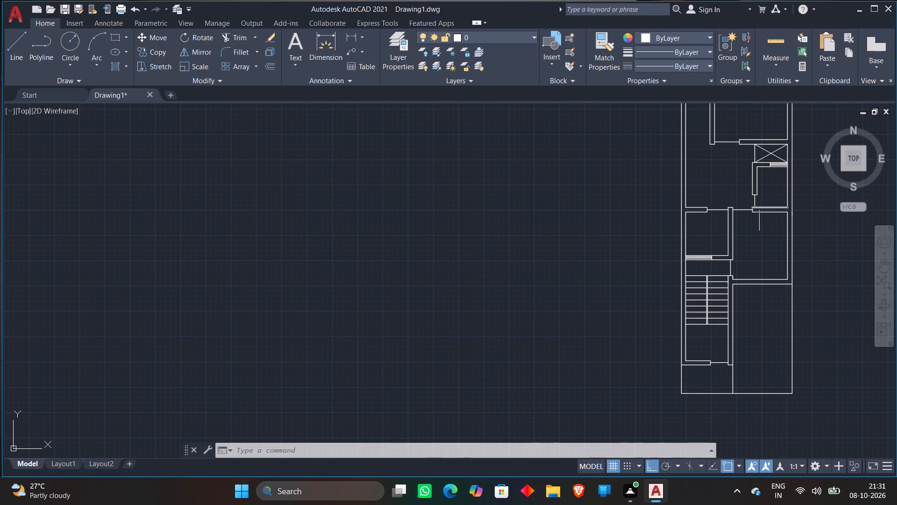
scroll(733, 245, up, 4)
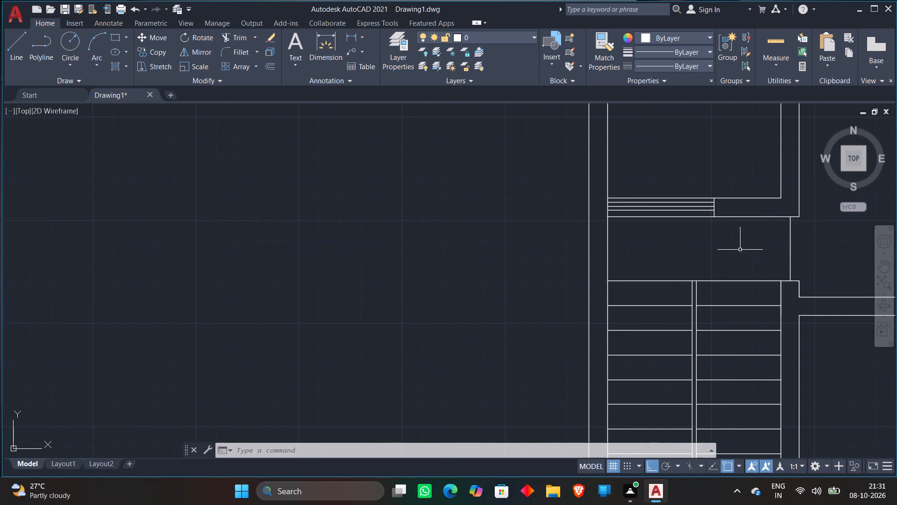
middle_drag(740, 250, 465, 254)
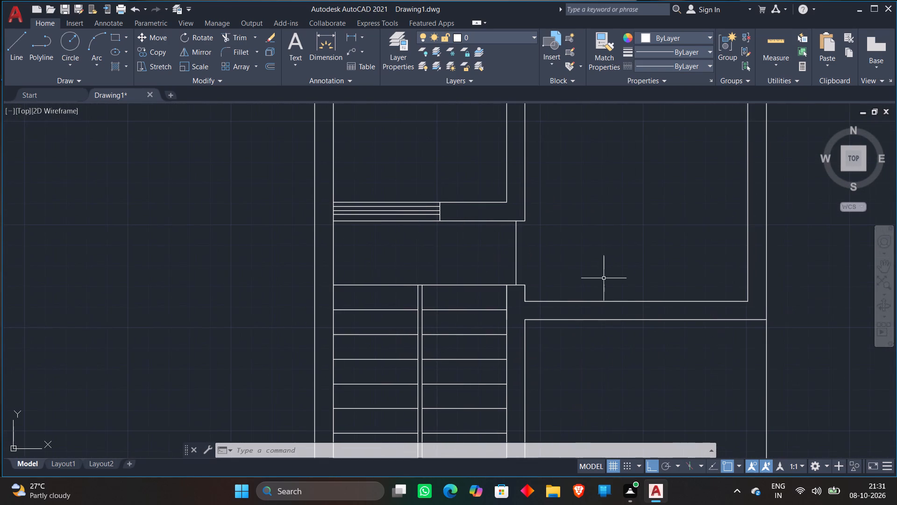
scroll(604, 280, up, 2)
key(l)
key(Return)
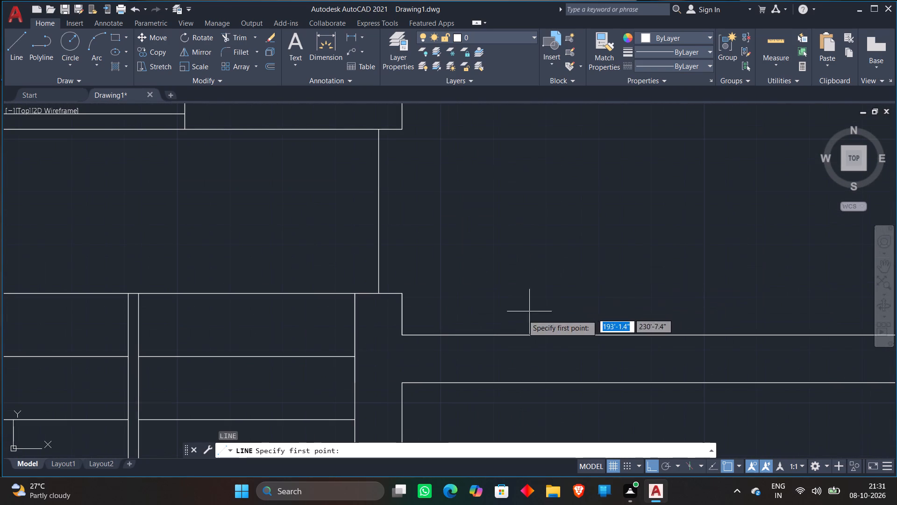
click(503, 321)
click(503, 406)
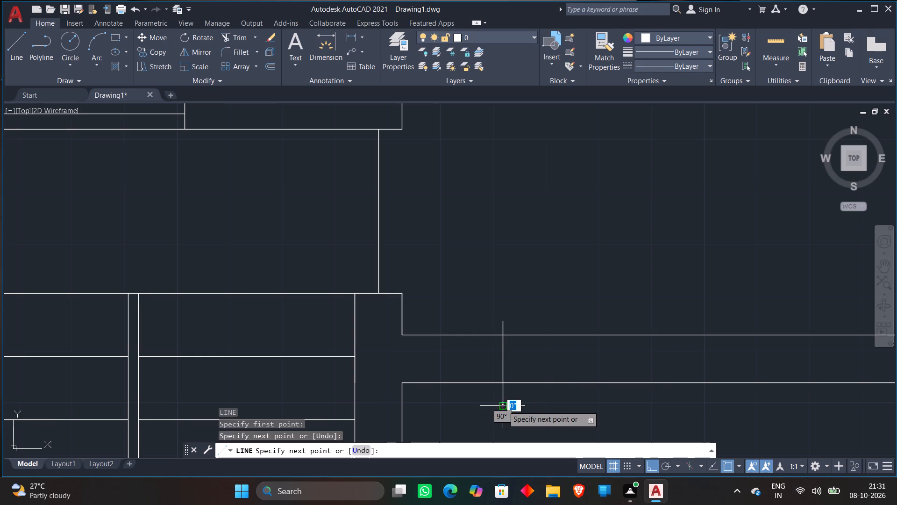
Draw a second vertical line about 10.6" long across the south wall, east of the first, starting on the wall's inner face.
key(Escape)
key(l)
key(Return)
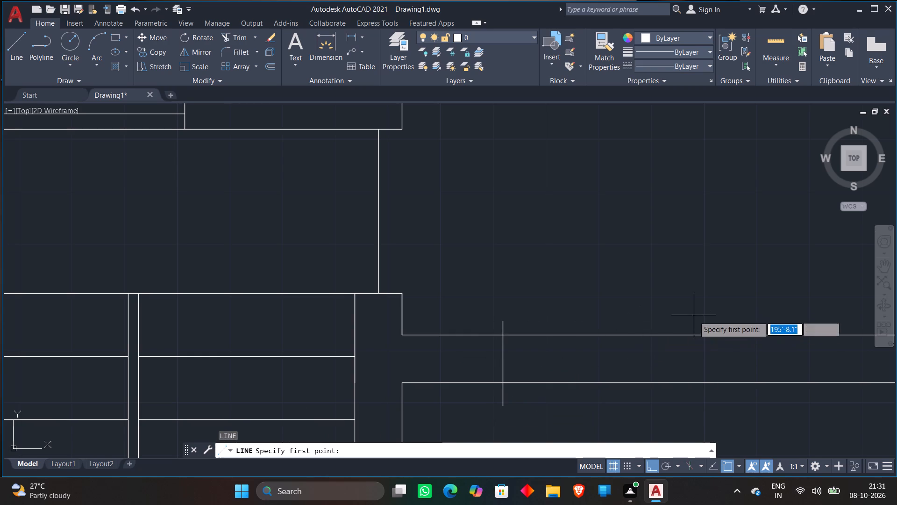
click(690, 335)
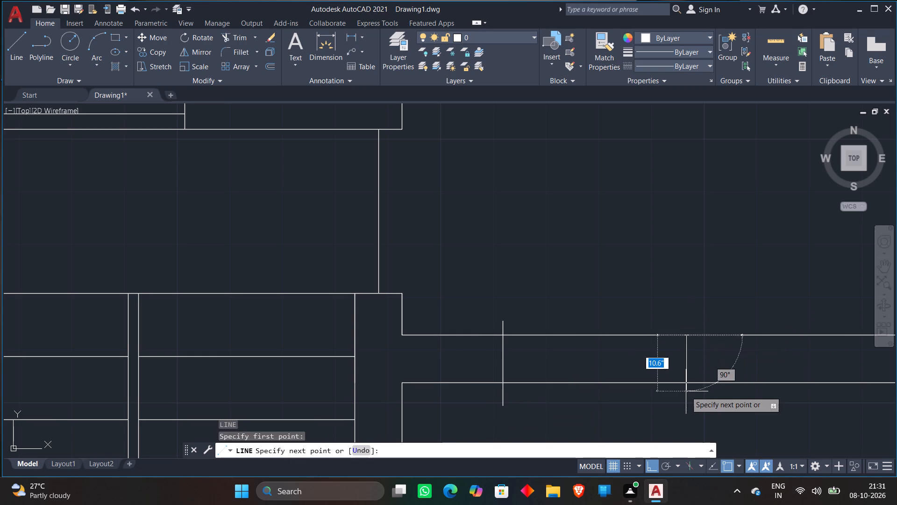
click(686, 391)
key(Escape)
Move the new vertical line horizontally west along the south wall, closer to the first vertical line.
scroll(684, 299, down, 2)
middle_drag(684, 299, 471, 288)
click(473, 311)
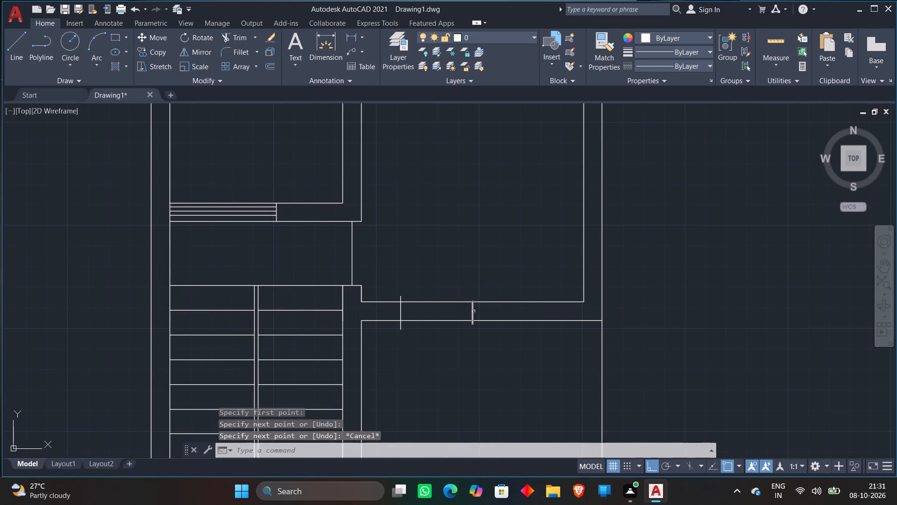
key(m)
key(Return)
click(473, 311)
scroll(441, 312, up, 2)
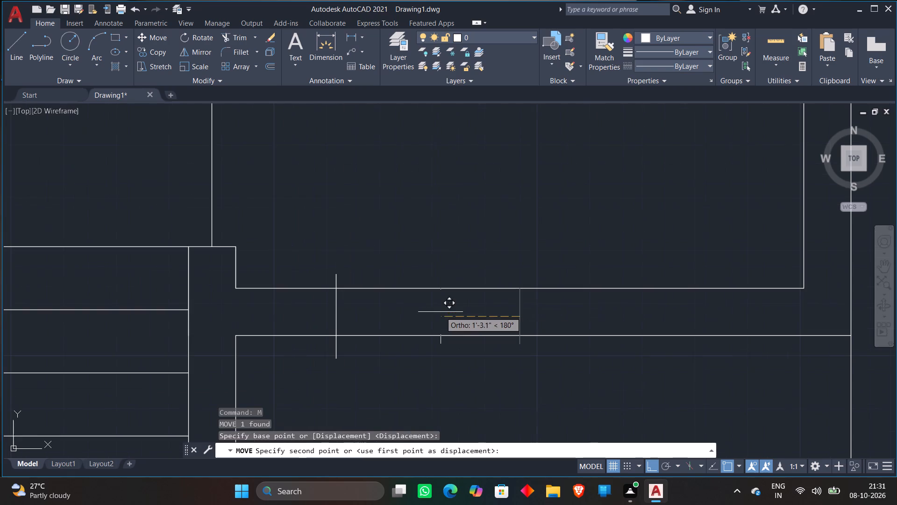
click(413, 313)
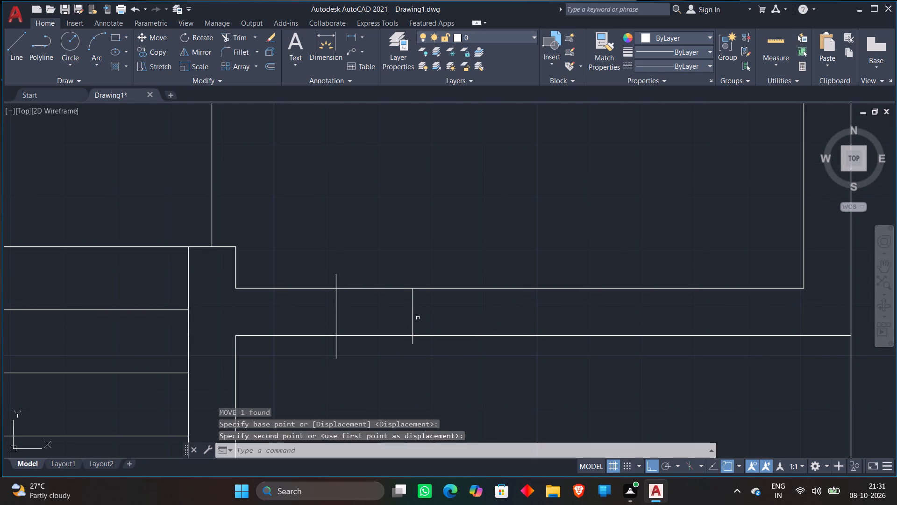
Copy the moved vertical line east along the south wall, placing copies about 5'-8" and 3'-11.8" away.
click(414, 321)
click(412, 322)
right_click(412, 322)
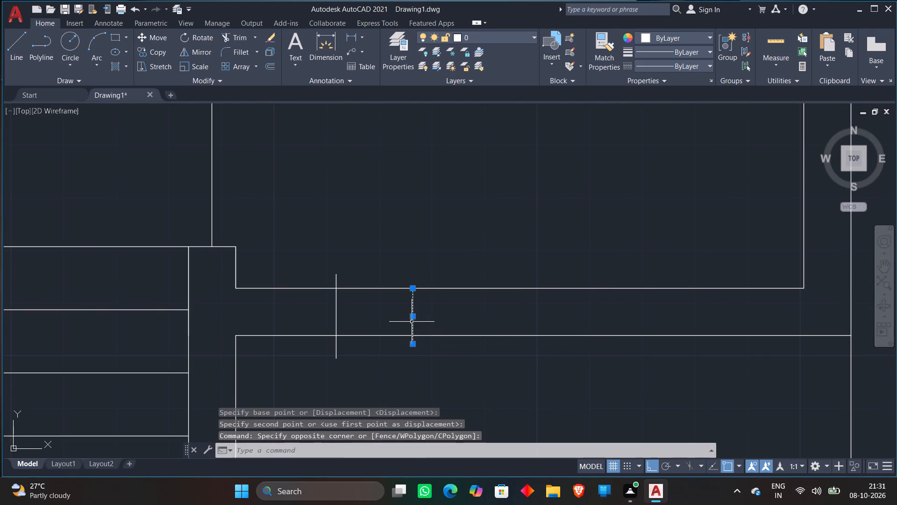
click(463, 131)
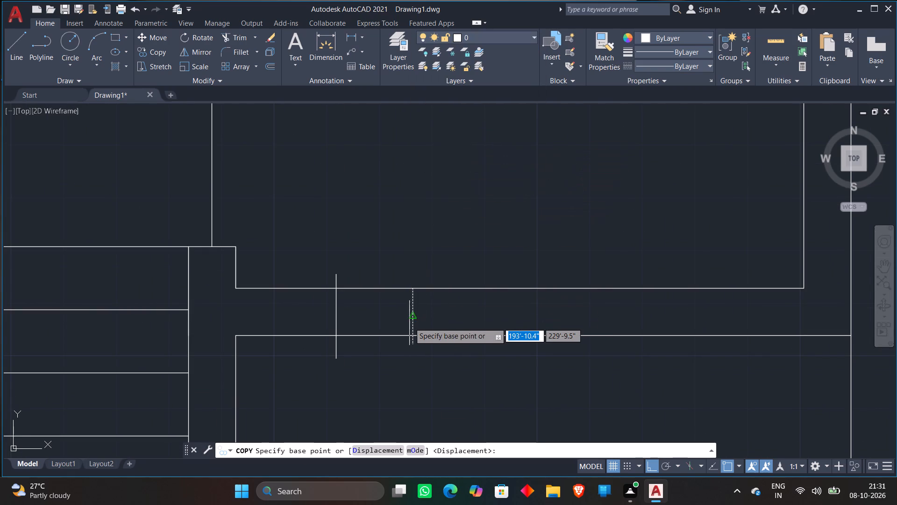
click(414, 322)
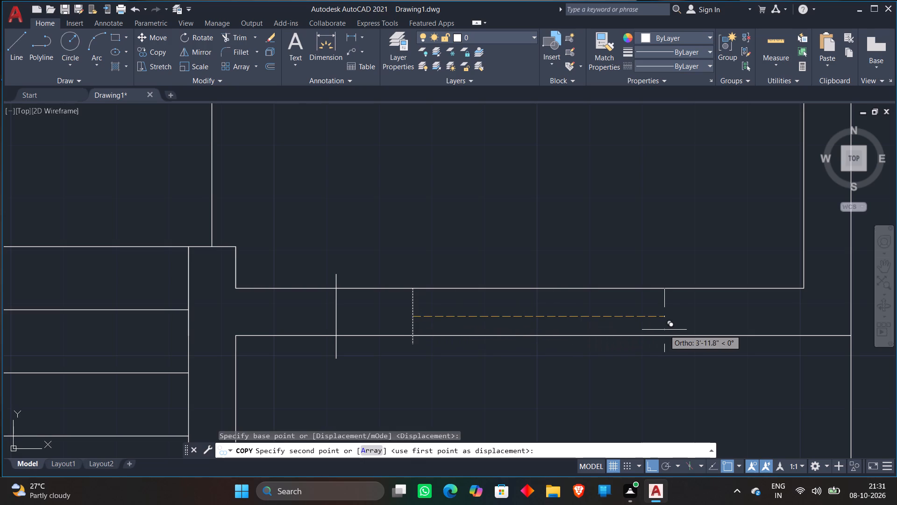
click(659, 331)
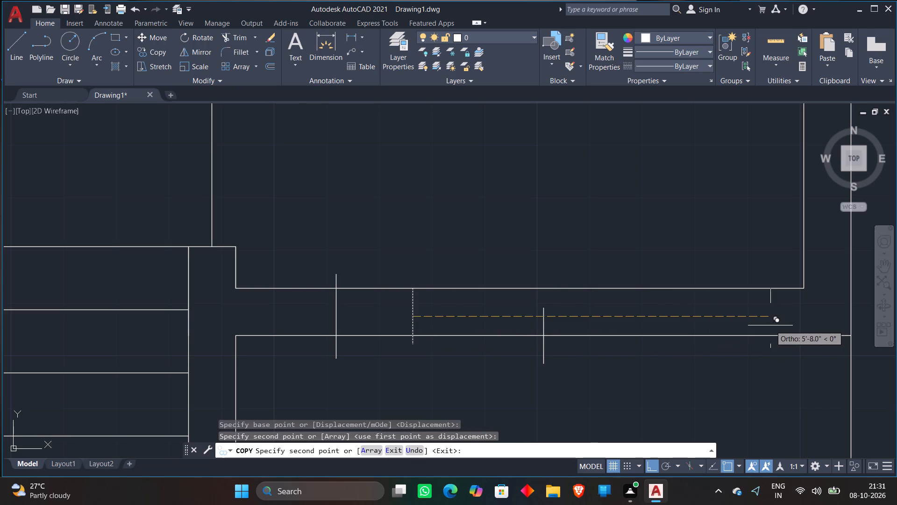
click(770, 325)
click(664, 328)
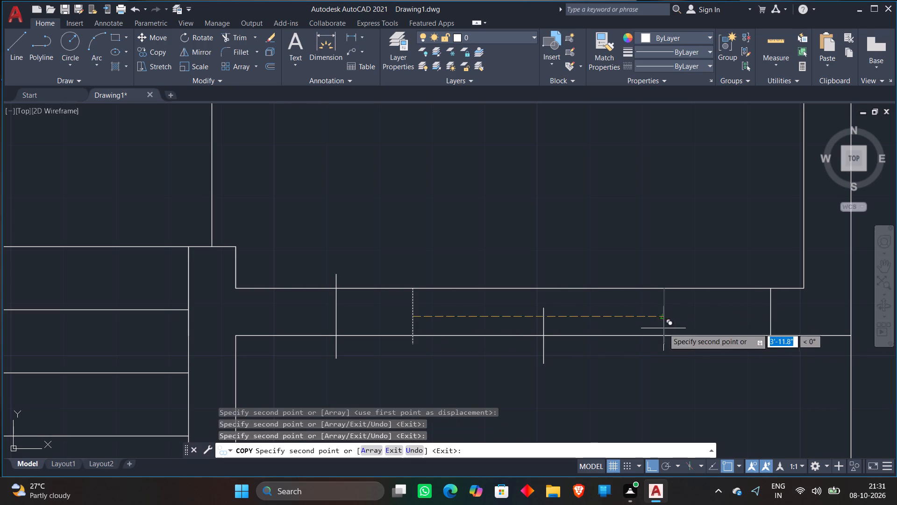
key(Escape)
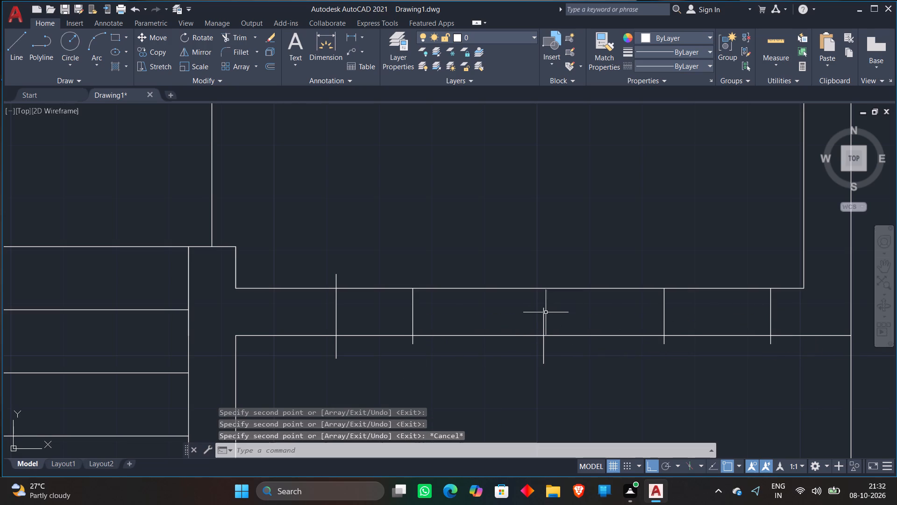
Erase the stray, misaligned vertical copy near the middle of the south wall.
click(545, 315)
click(543, 315)
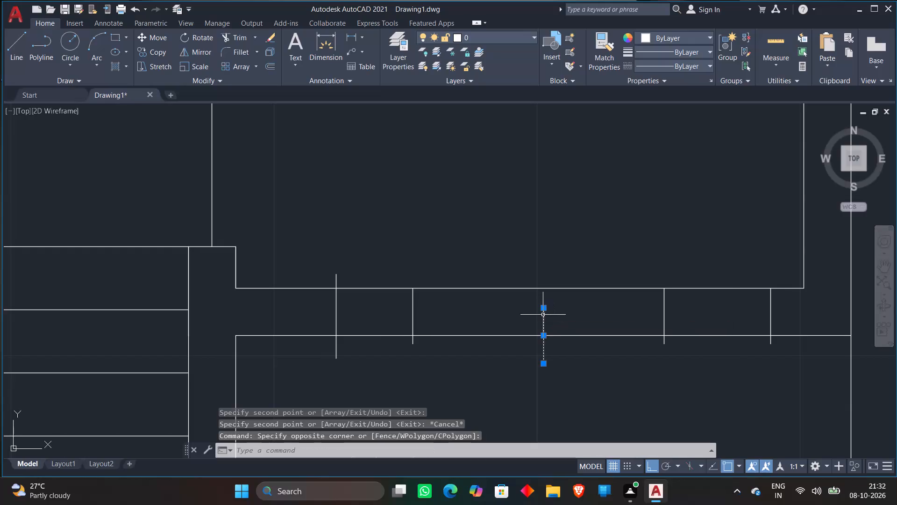
key(Delete)
Trim the ends of the vertical lines that project beyond both faces of the south wall.
text(TR)
key(space)
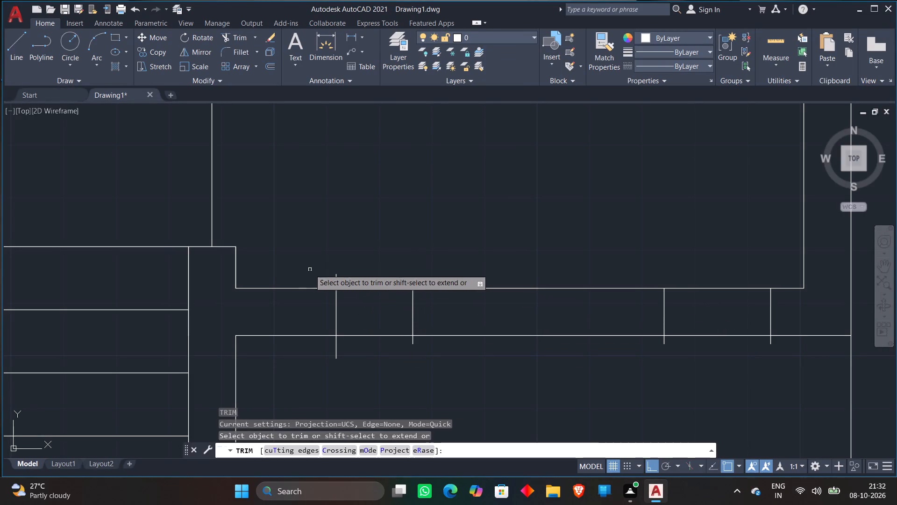
click(313, 278)
click(422, 279)
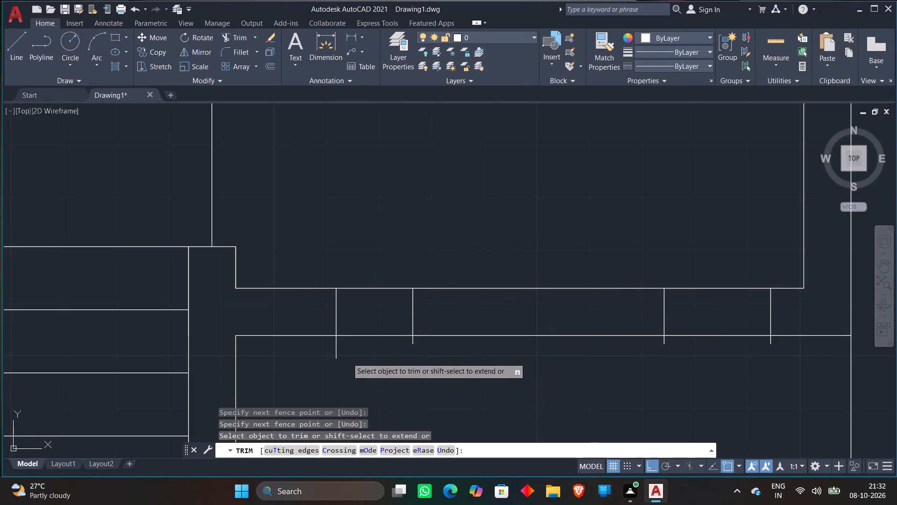
click(326, 342)
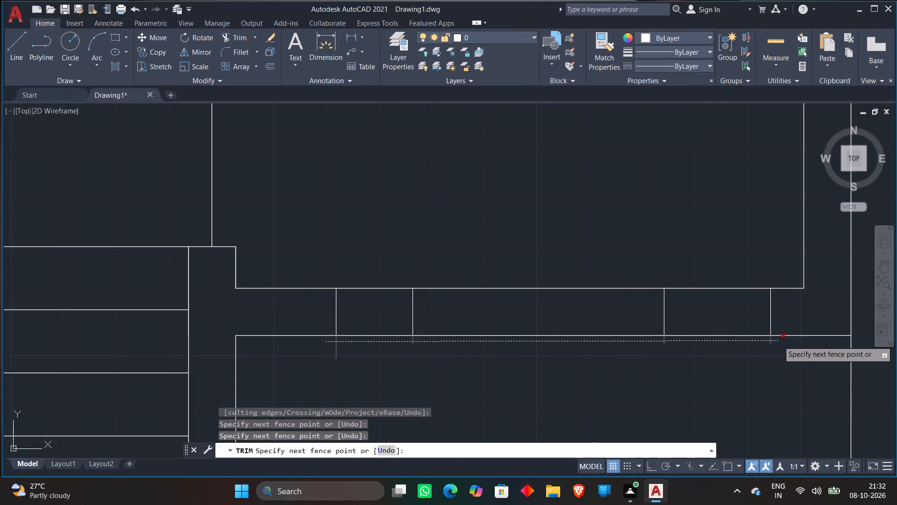
click(779, 341)
key(Escape)
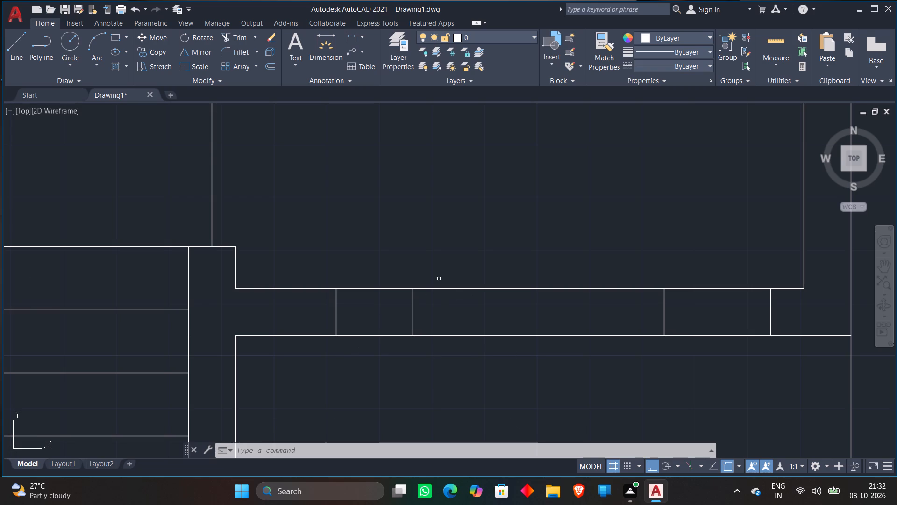
Draw a horizontal line at mid-thickness of the south wall, from the westernmost vertical line's midpoint to the easternmost one's midpoint.
scroll(418, 251, up, 1)
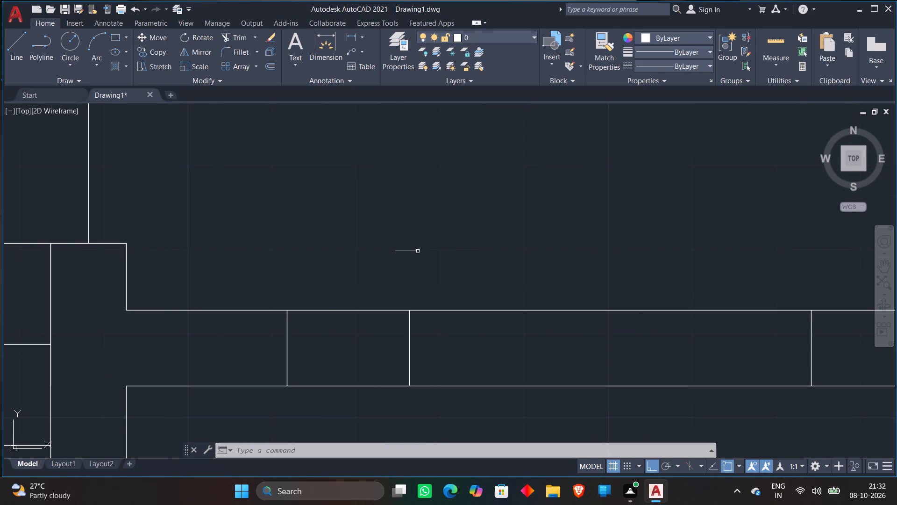
key(l)
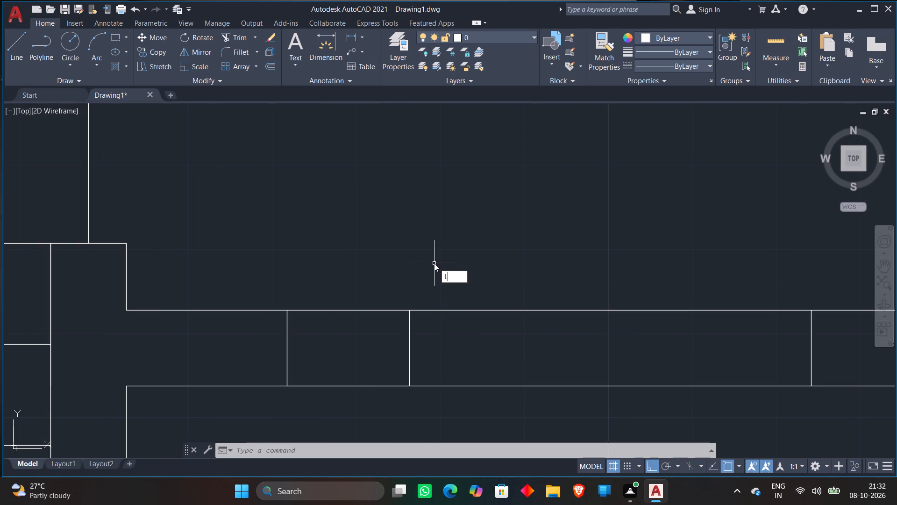
key(Return)
click(286, 347)
scroll(634, 364, down, 3)
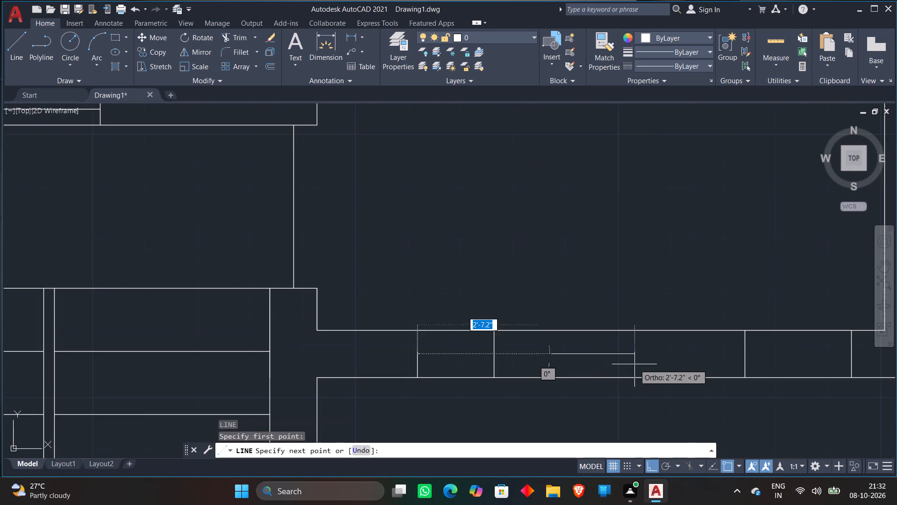
middle_drag(639, 360, 511, 362)
scroll(672, 369, up, 2)
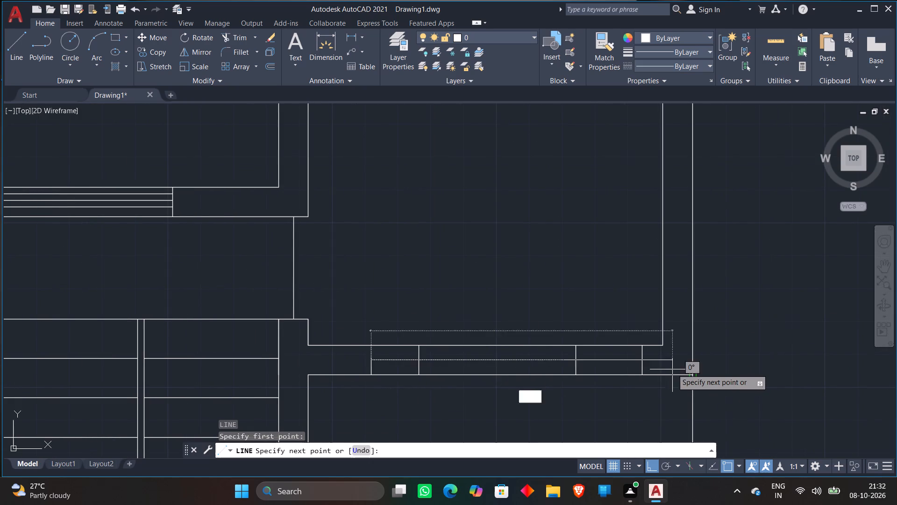
scroll(672, 369, up, 2)
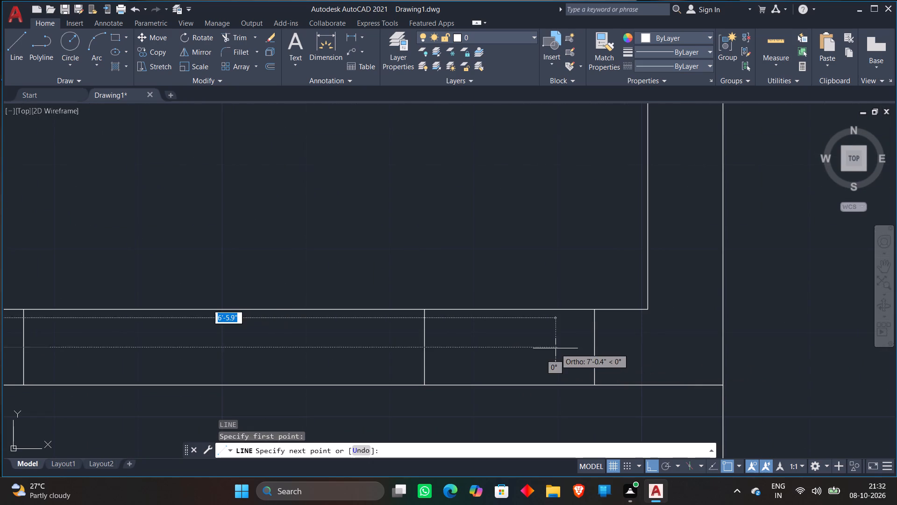
click(590, 345)
key(Escape)
scroll(523, 245, down, 2)
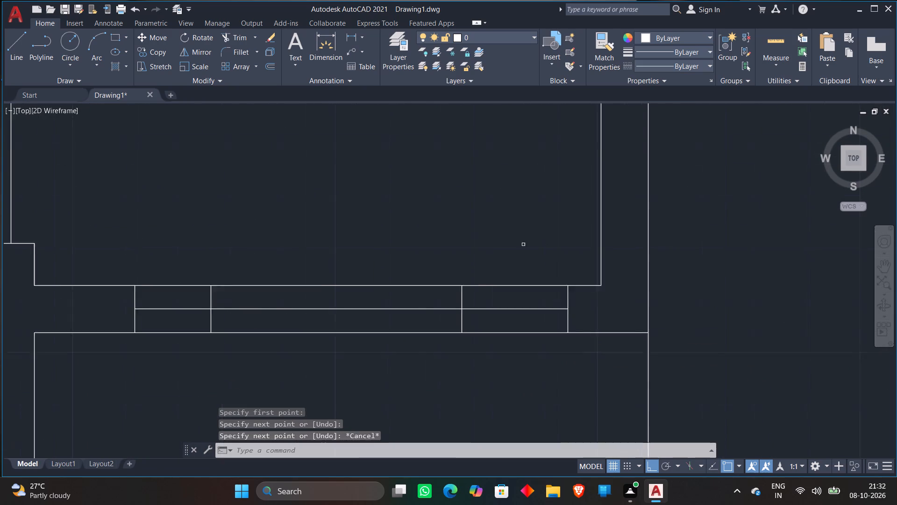
Trim both south wall face lines between the two inner vertical lines to form the opening between the side windows.
text(TR)
key(space)
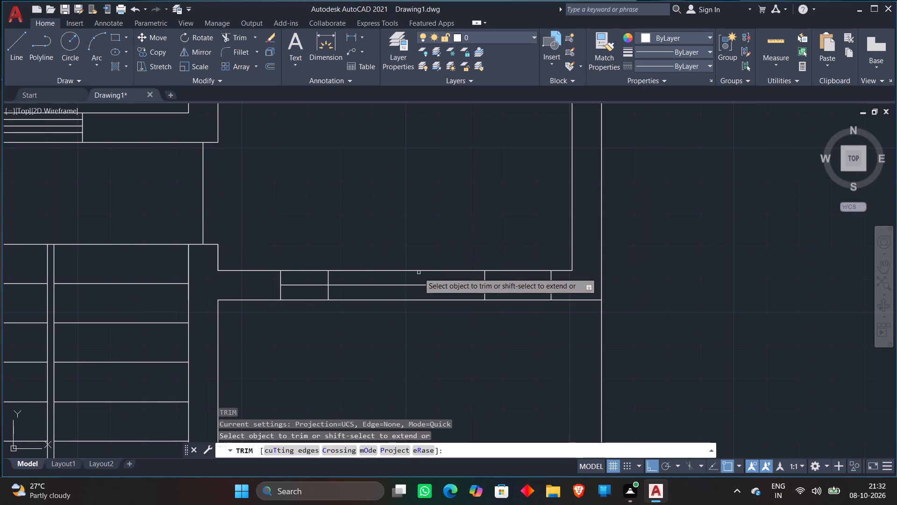
click(419, 270)
click(413, 300)
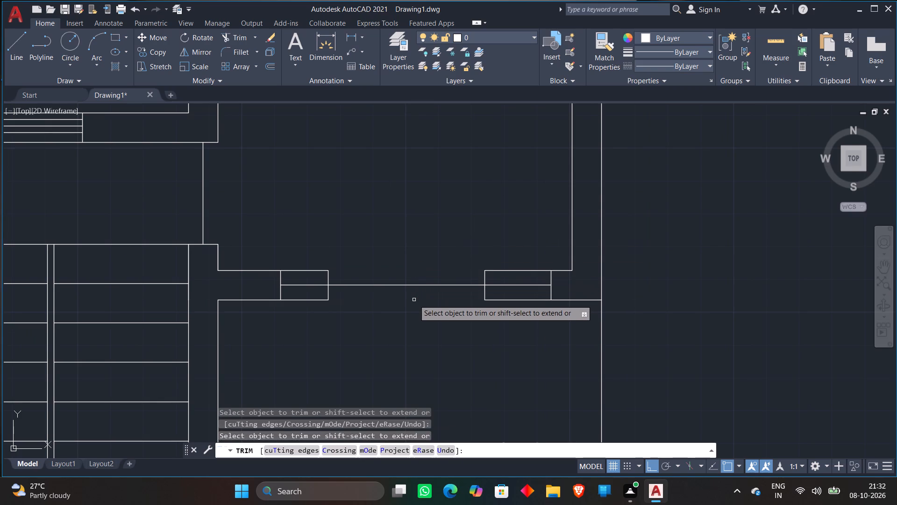
key(Escape)
Review the whole floor plan, from the finished south wall opening and stairs out to the overall outline.
scroll(416, 221, down, 3)
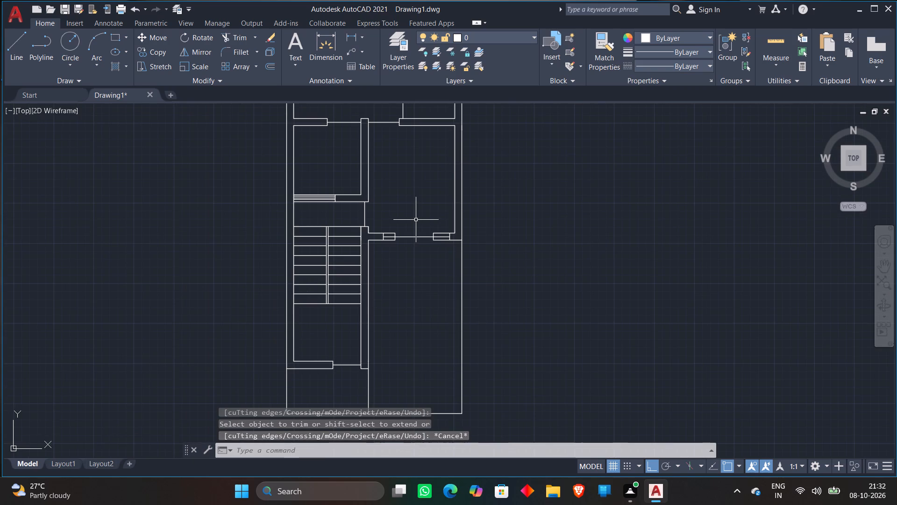
middle_drag(416, 220, 456, 283)
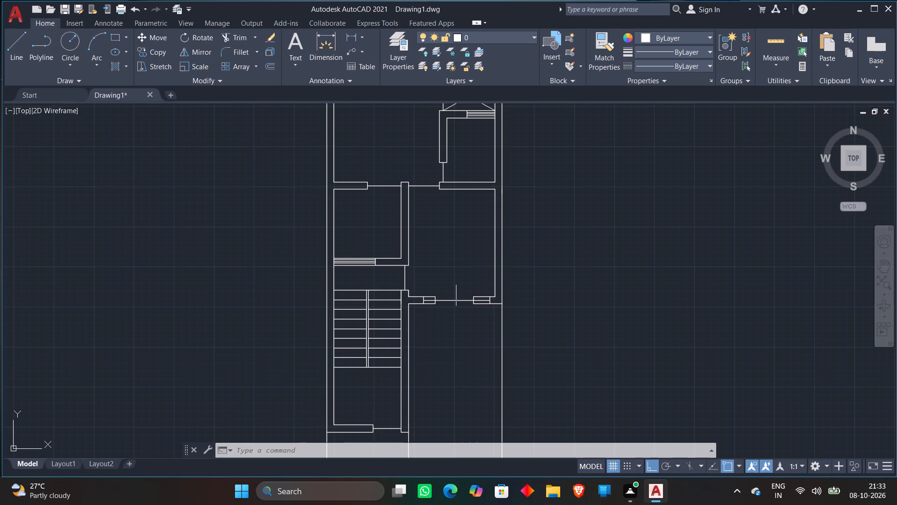
scroll(456, 280, down, 2)
scroll(454, 234, up, 1)
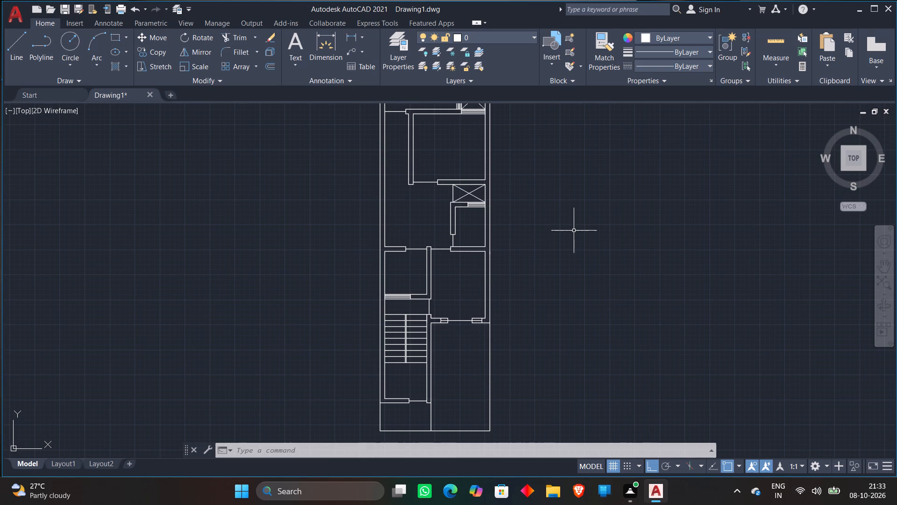
scroll(574, 231, down, 1)
middle_drag(574, 231, 570, 241)
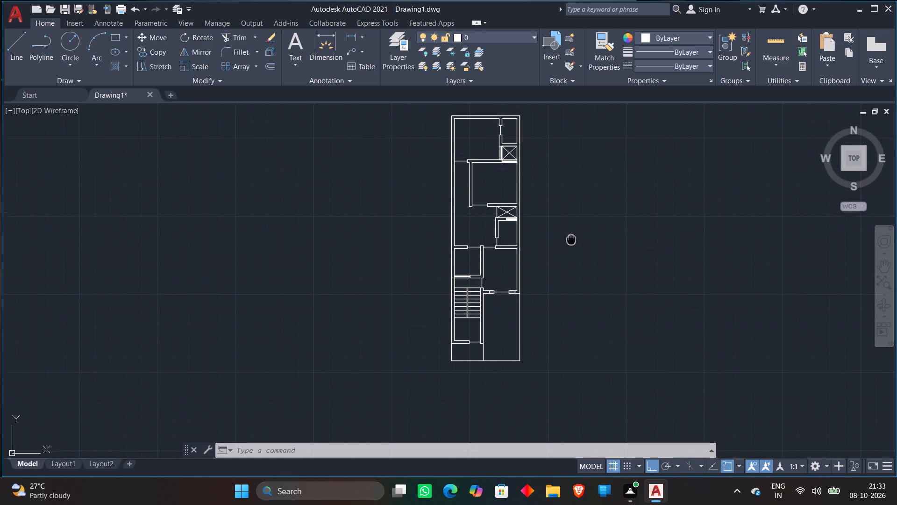
middle_drag(570, 241, 551, 269)
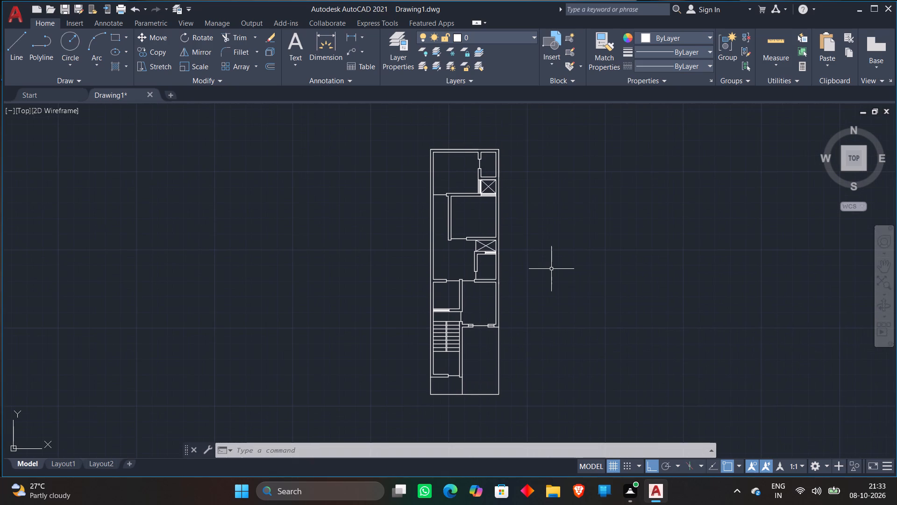
scroll(551, 269, down, 1)
scroll(551, 269, up, 1)
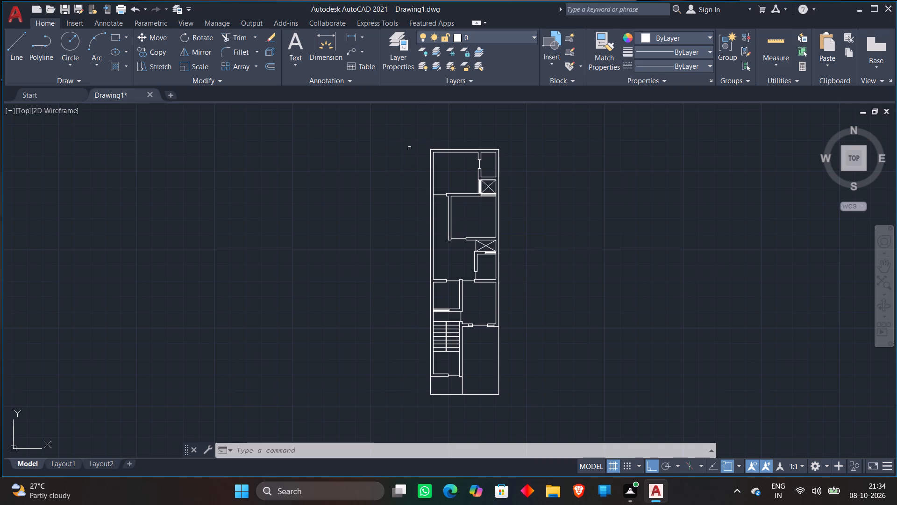
Copy the entire floor plan horizontally about 40 ft east, using its north-east outer corner as the base point.
click(410, 138)
click(539, 405)
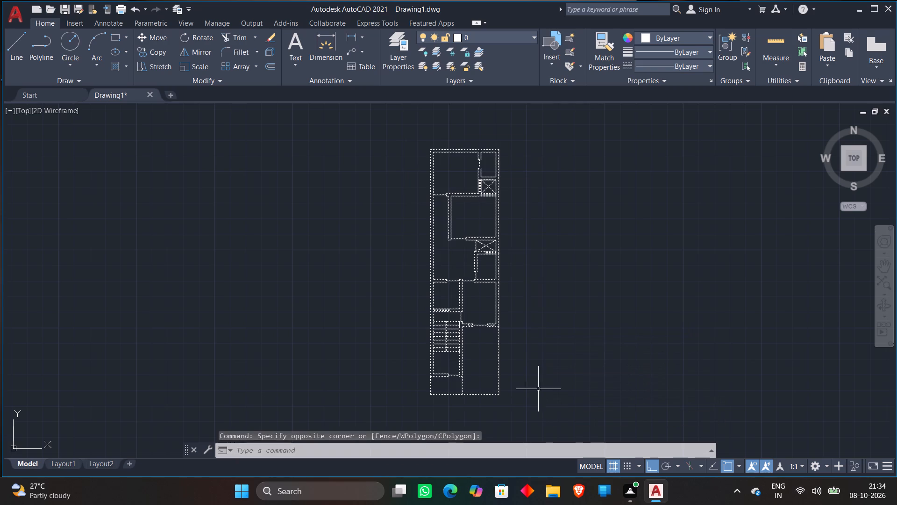
right_click(537, 376)
click(549, 206)
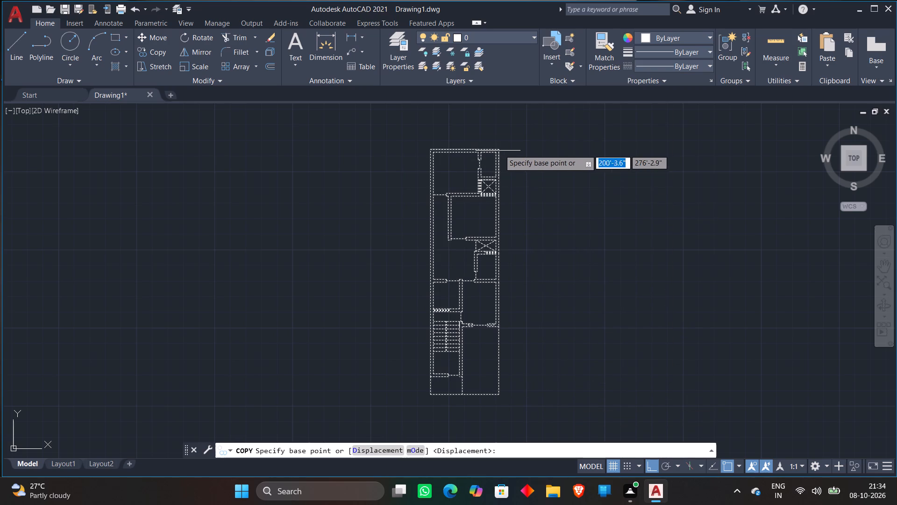
click(498, 149)
click(649, 143)
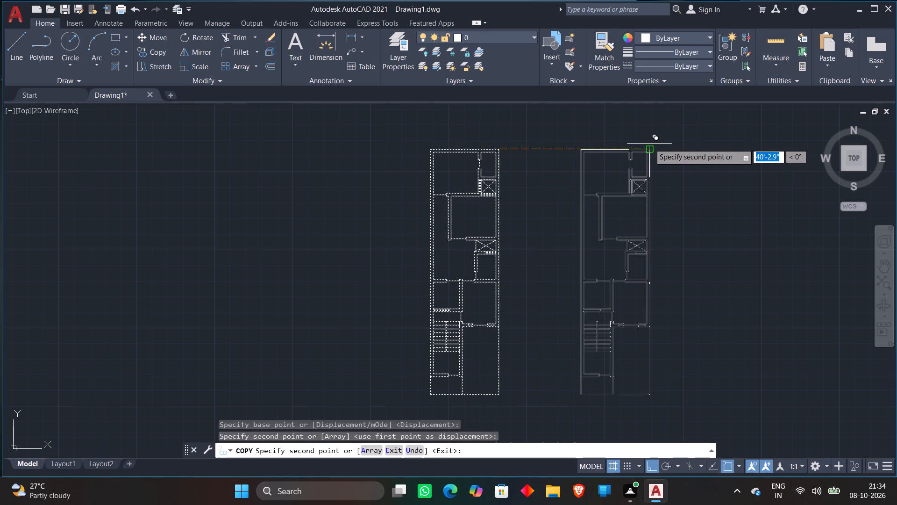
key(Escape)
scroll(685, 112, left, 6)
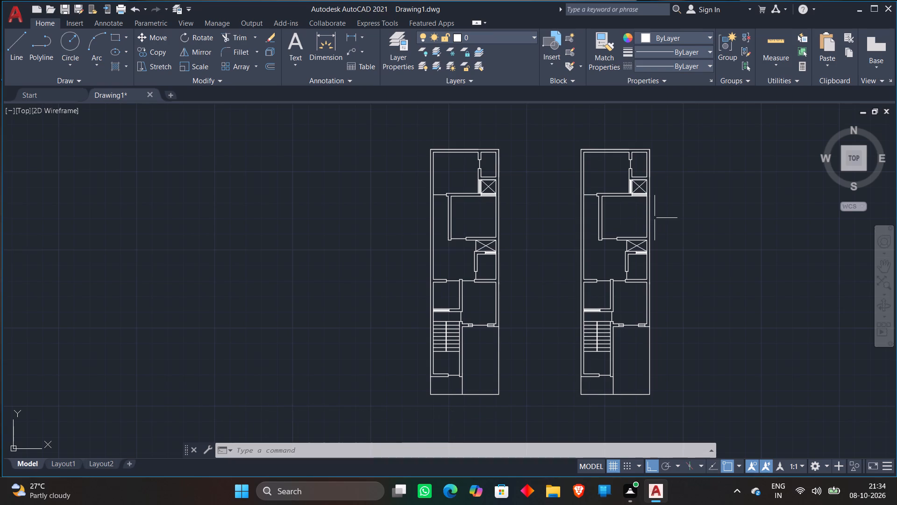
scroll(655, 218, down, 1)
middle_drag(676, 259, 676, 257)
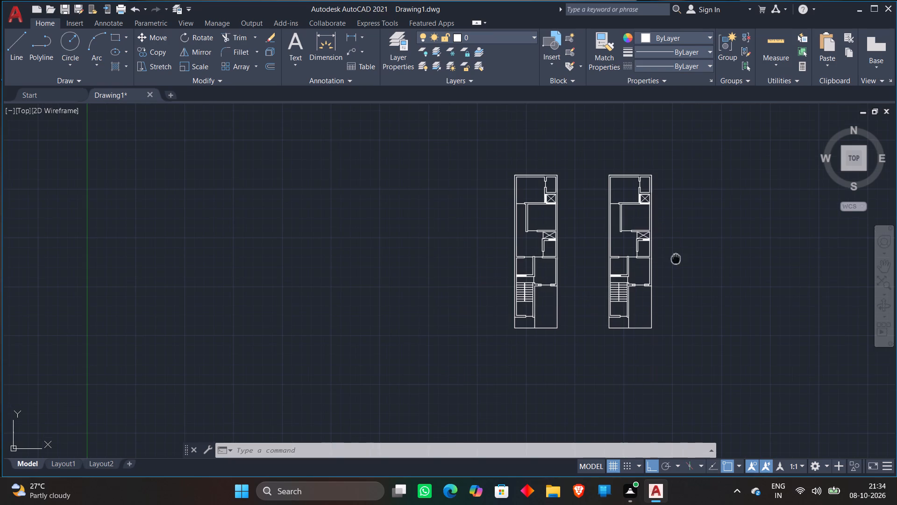
Offset the southernmost stair tread line 1' south in both the original plan and its copy.
middle_drag(676, 257, 675, 209)
scroll(673, 209, up, 1)
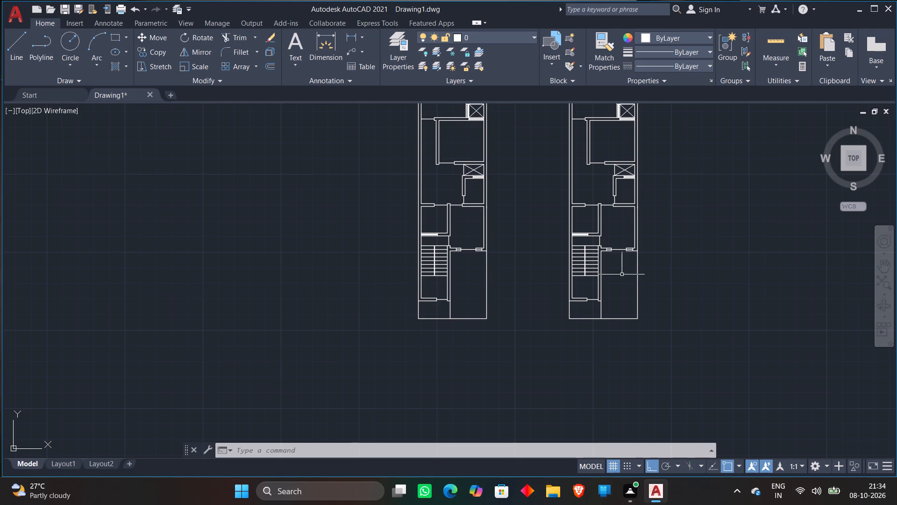
scroll(581, 294, up, 1)
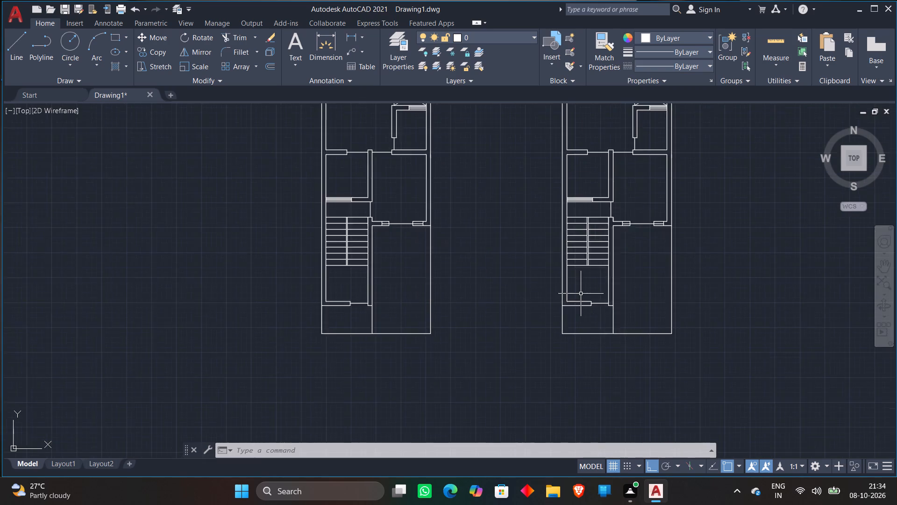
scroll(581, 294, up, 1)
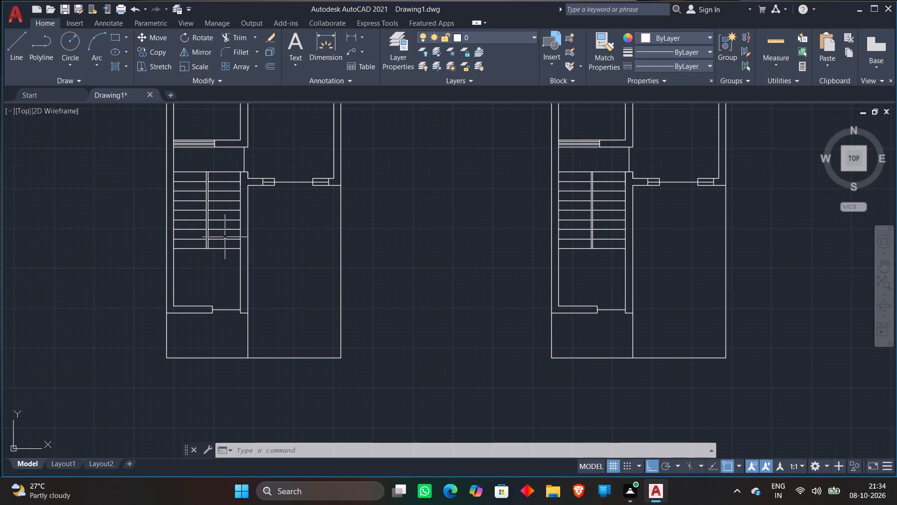
scroll(220, 248, up, 2)
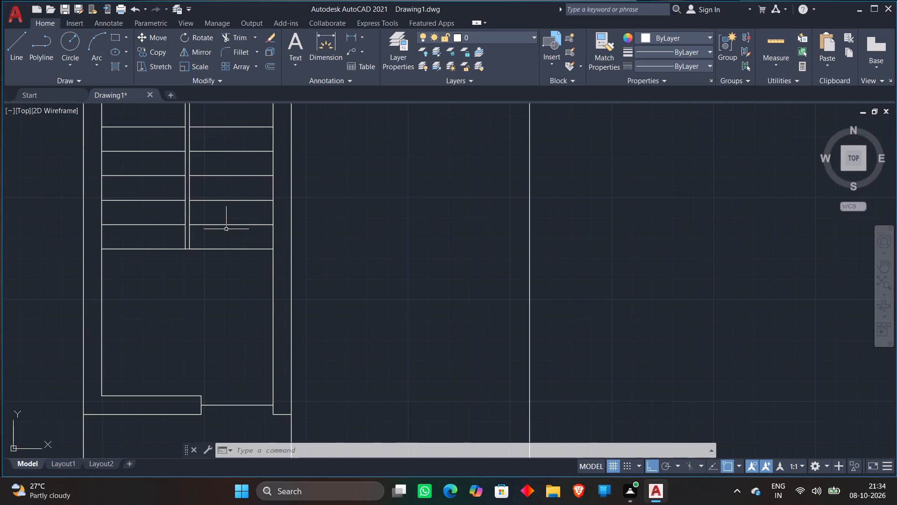
key(o)
key(Return)
text(1')
key(Return)
click(216, 249)
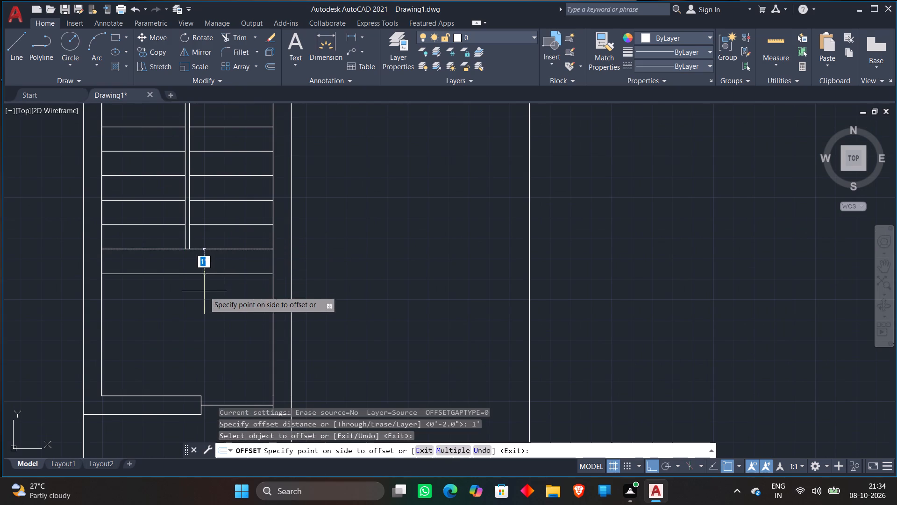
click(204, 291)
scroll(623, 263, down, 1)
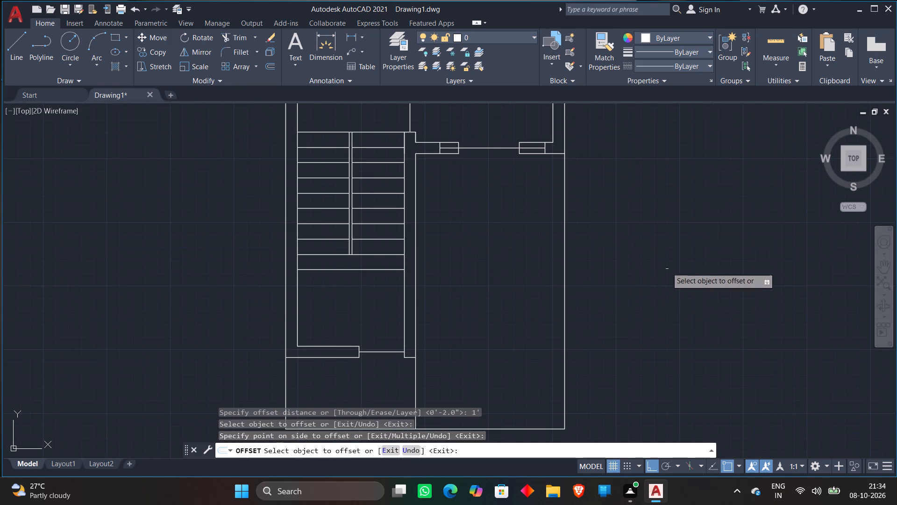
middle_drag(667, 268, 288, 287)
click(582, 274)
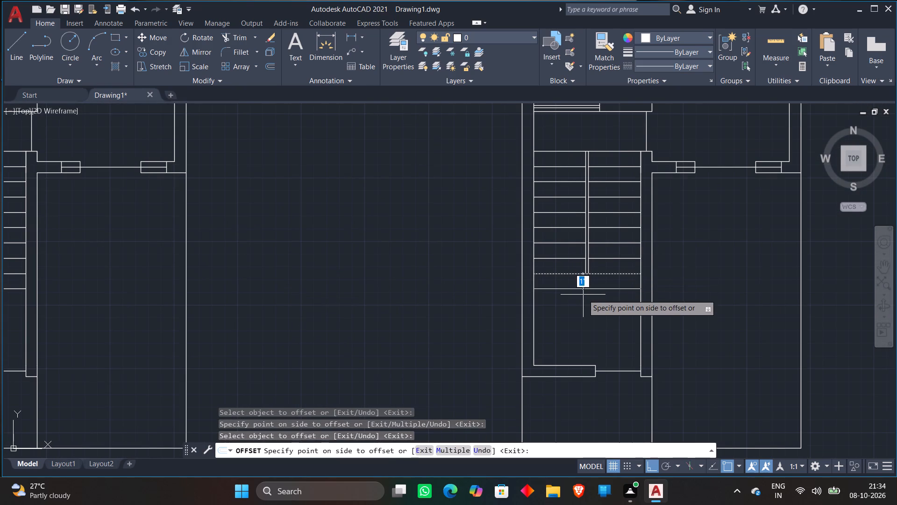
click(583, 295)
key(Escape)
Extend the two central stair divider lines south to the new last tread line in both plans.
text(EX)
key(space)
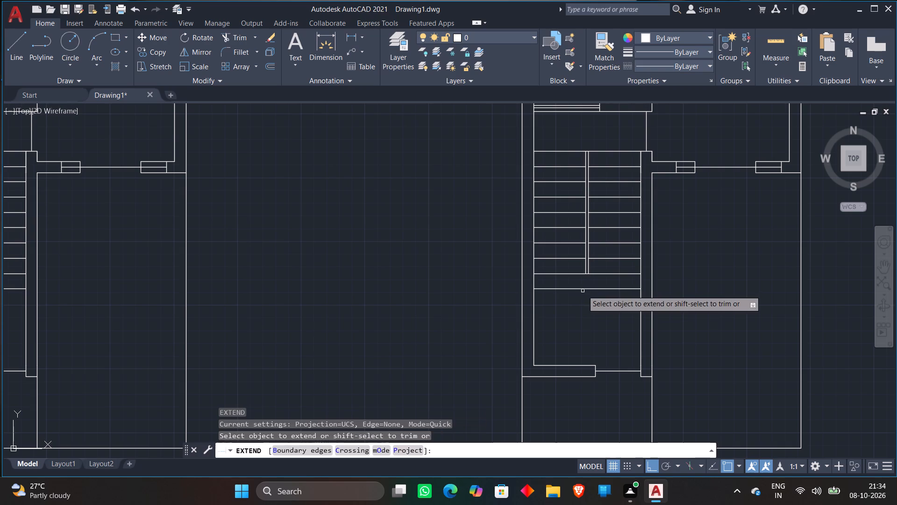
click(583, 264)
click(598, 263)
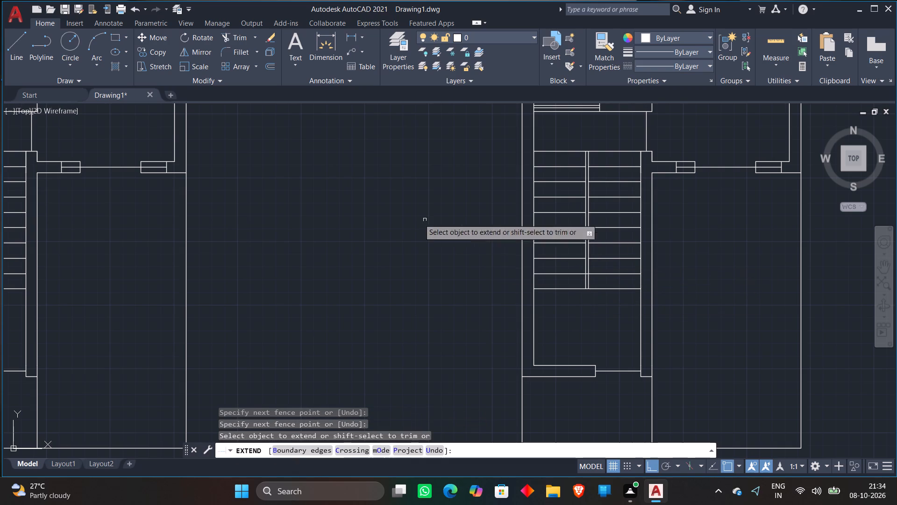
scroll(276, 213, down, 2)
scroll(159, 239, up, 4)
click(118, 202)
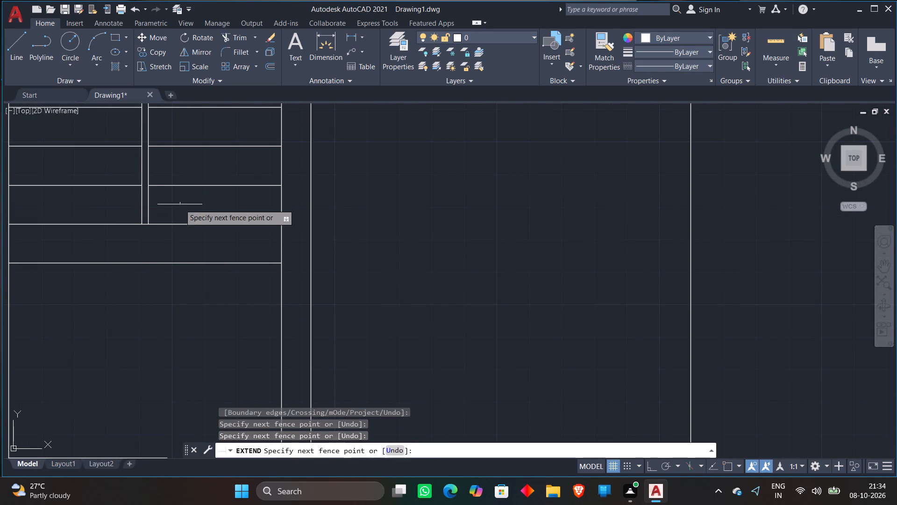
click(195, 207)
key(Escape)
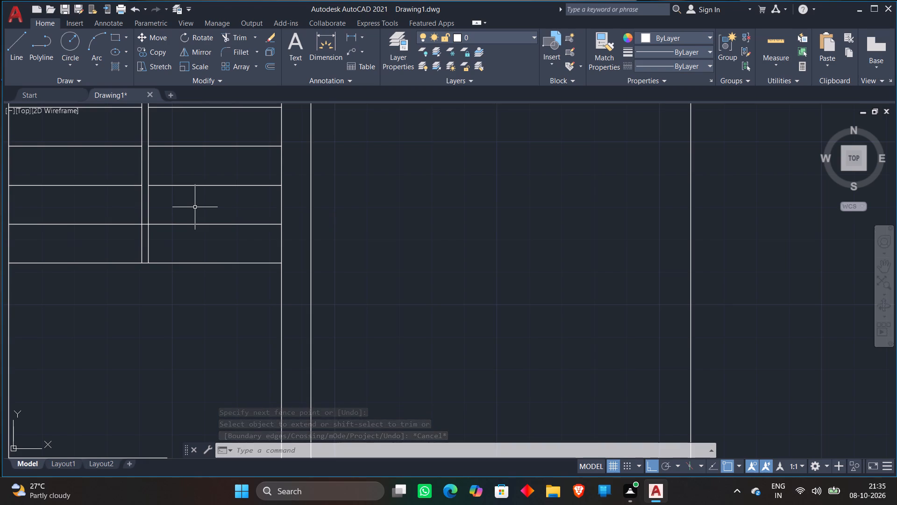
Delete both side windows' vertical lines and the mid-thickness line from the south wall in the east copy.
scroll(196, 205, down, 3)
scroll(345, 202, down, 1)
middle_drag(348, 202, 357, 272)
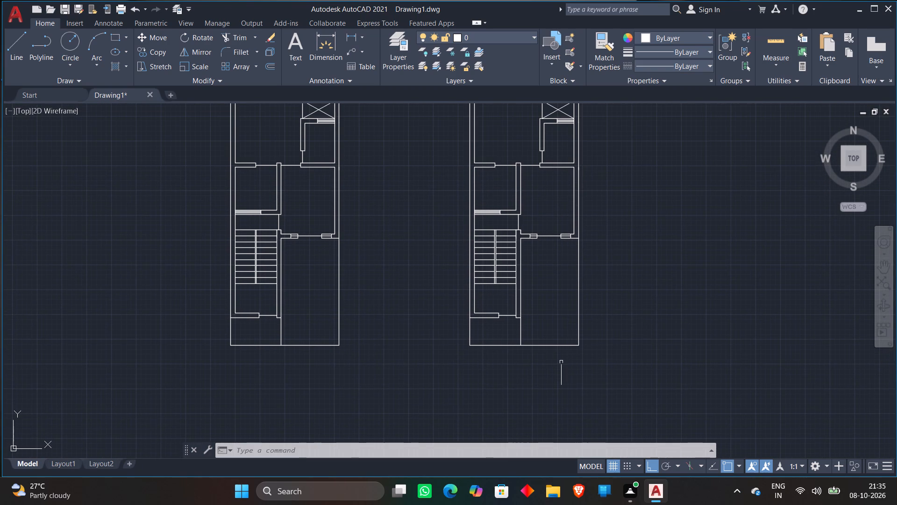
scroll(561, 362, up, 1)
scroll(505, 293, up, 2)
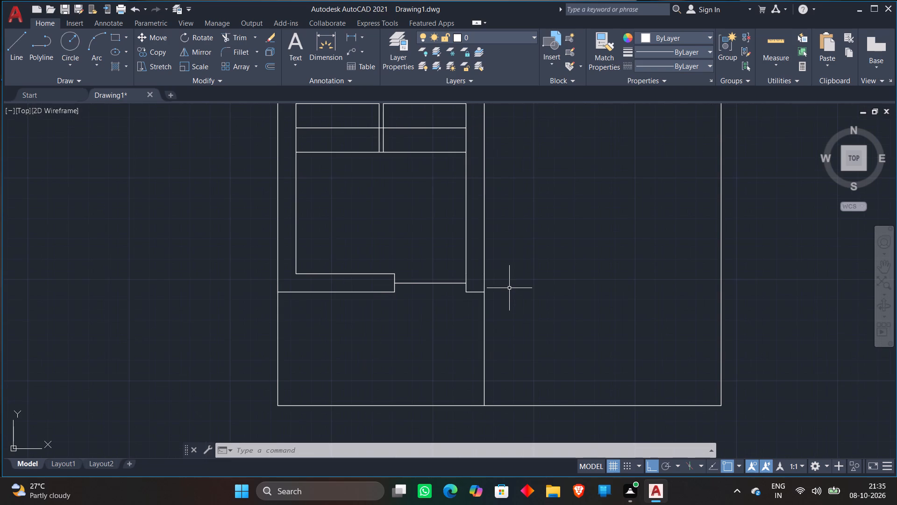
scroll(540, 259, down, 2)
middle_drag(540, 259, 545, 376)
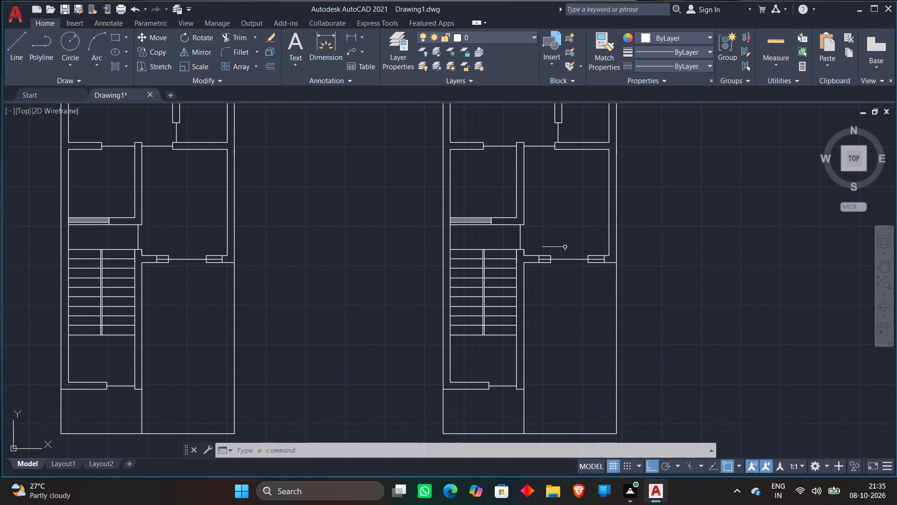
scroll(569, 237, up, 2)
click(487, 272)
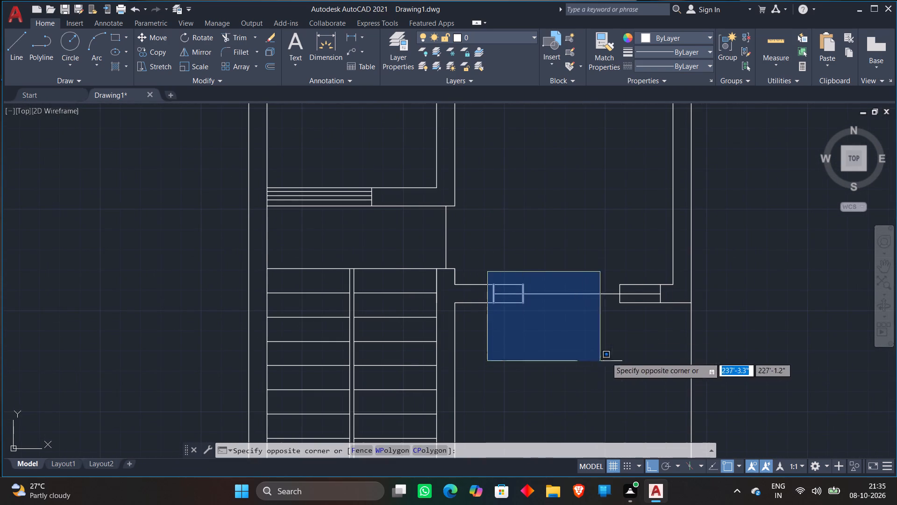
click(665, 332)
key(Delete)
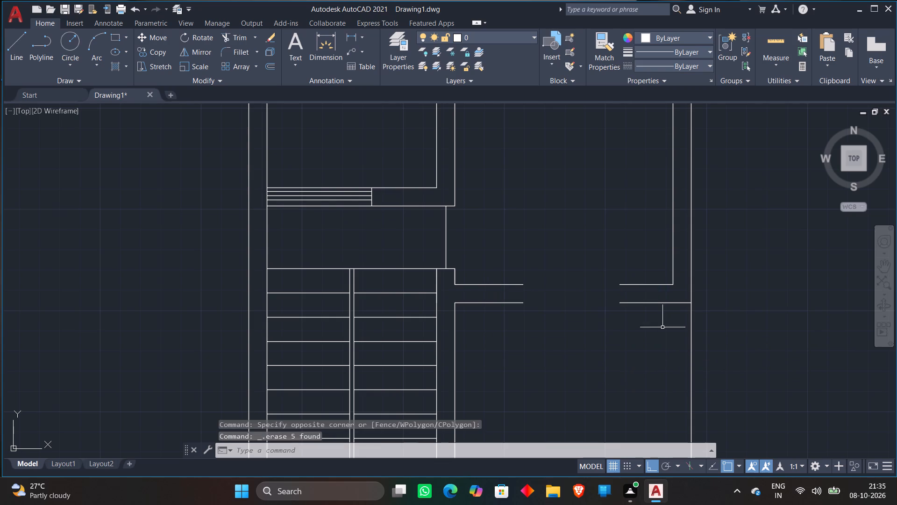
Extend both south wall face lines across the former opening to close the wall in the east copy.
text(EX)
key(space)
click(523, 284)
click(520, 304)
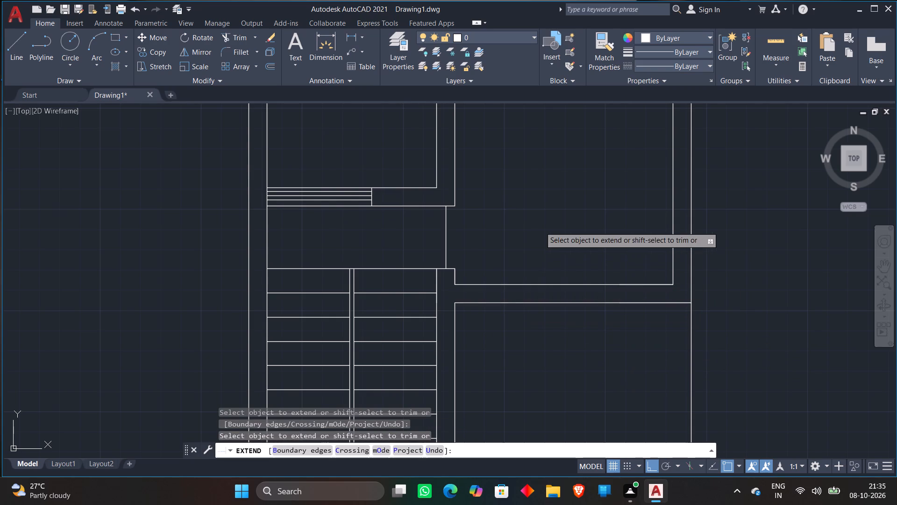
key(Escape)
Draw a vertical jamb line across the copy's south wall, a short distance east of the stair wall, and trim it to both wall faces.
key(l)
key(Return)
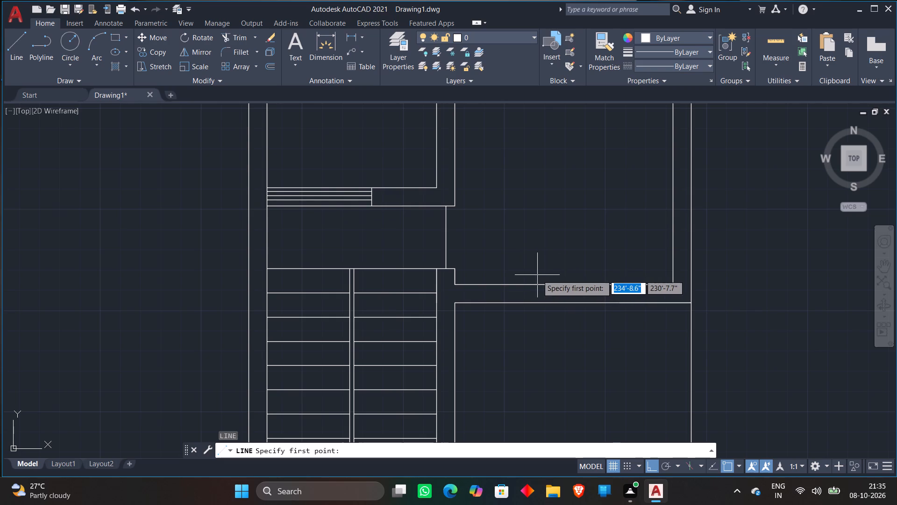
click(523, 273)
click(533, 352)
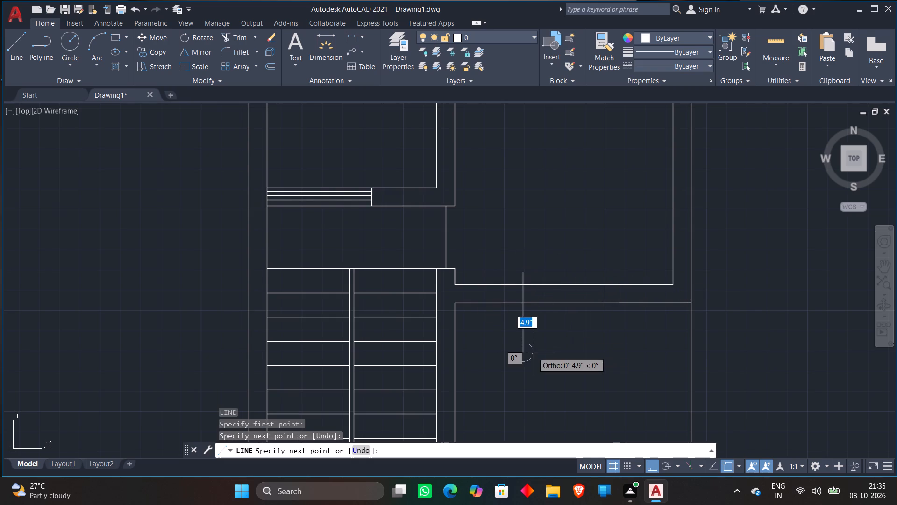
key(Escape)
text(TR)
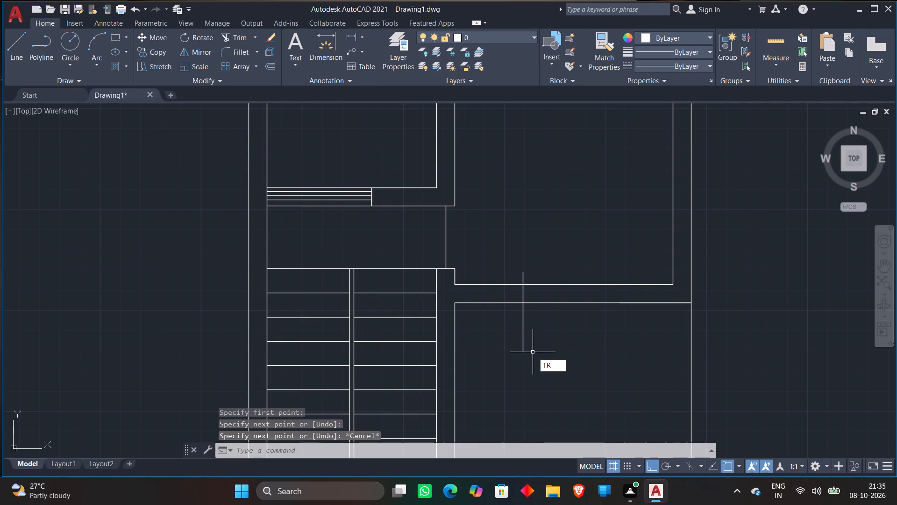
key(space)
click(525, 274)
click(518, 276)
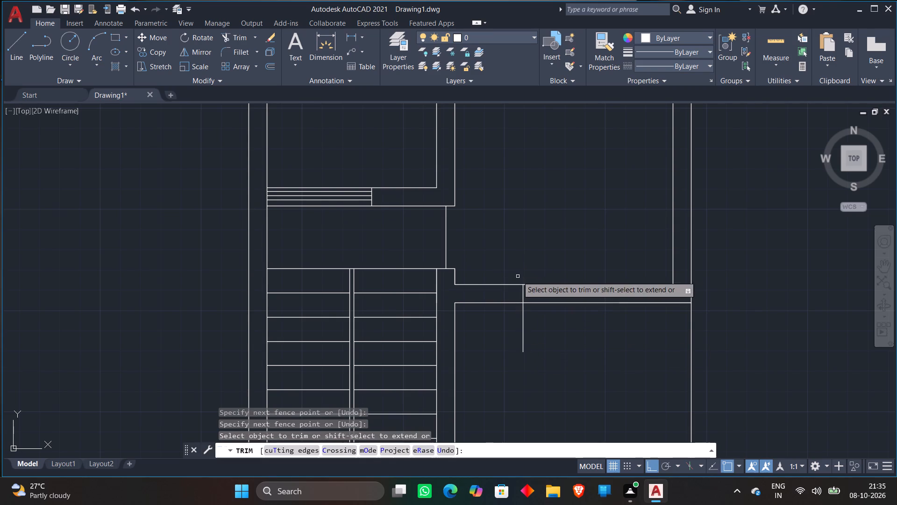
click(528, 314)
click(512, 319)
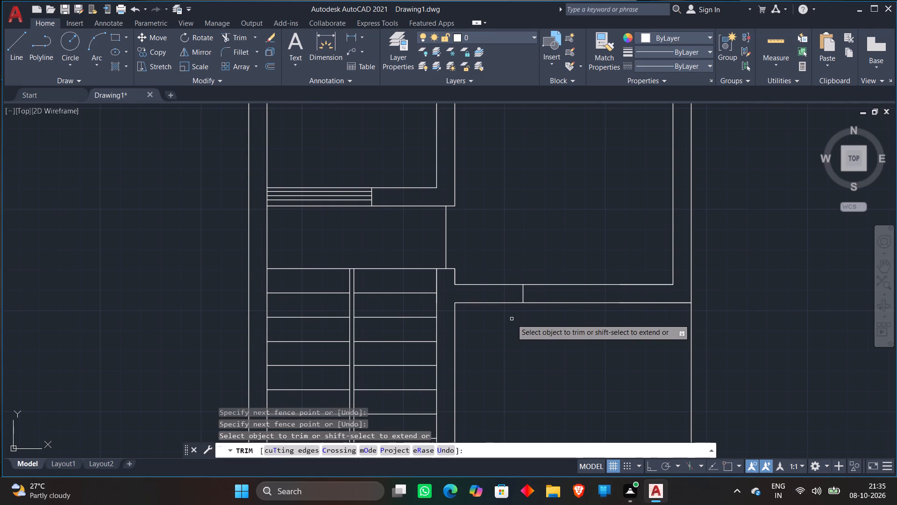
key(Escape)
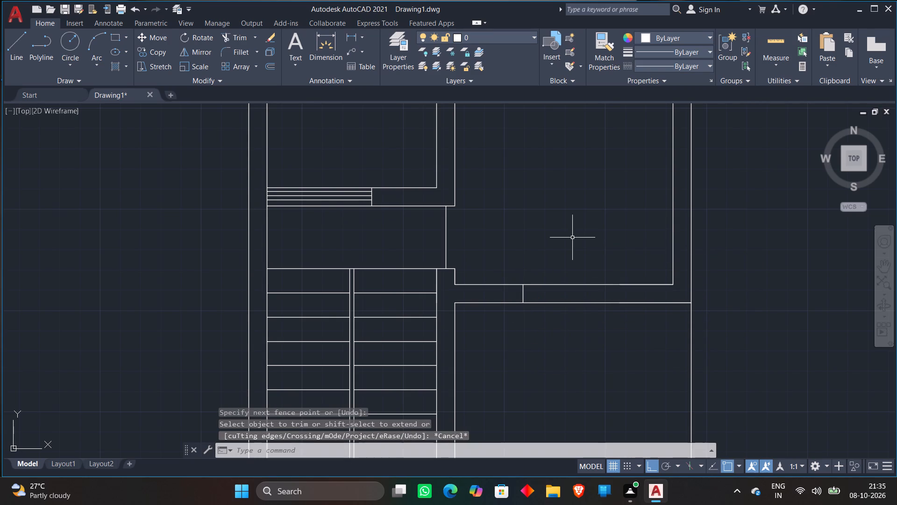
Extend the short vertical wall line beside the stairs down across the south wall's thickness to form the west jamb.
text(EX)
key(space)
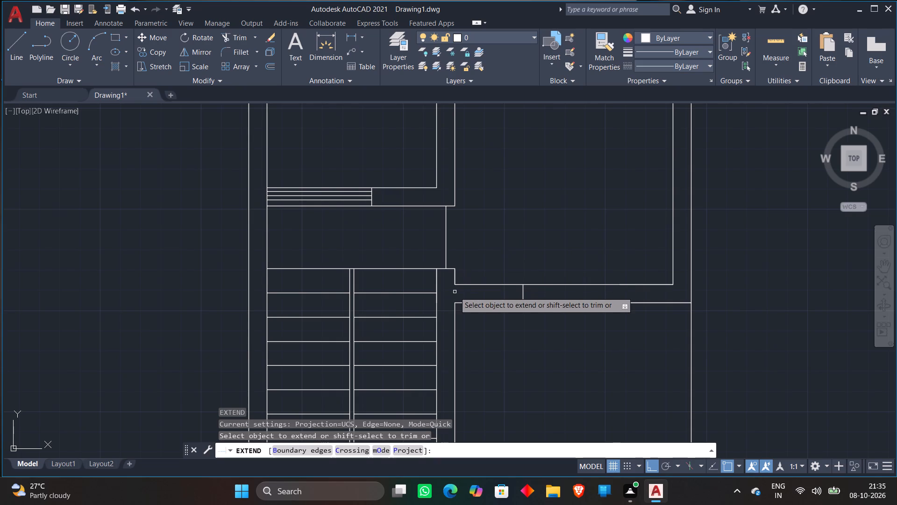
click(455, 278)
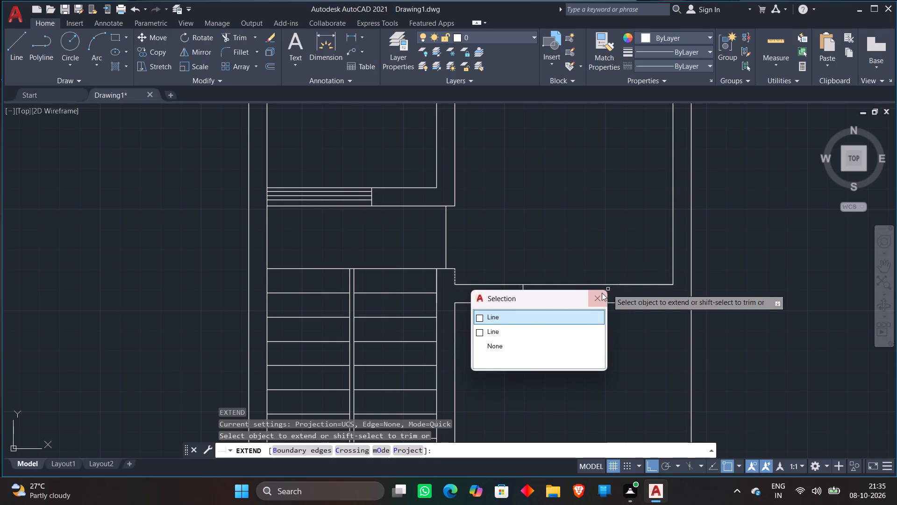
click(534, 319)
key(Escape)
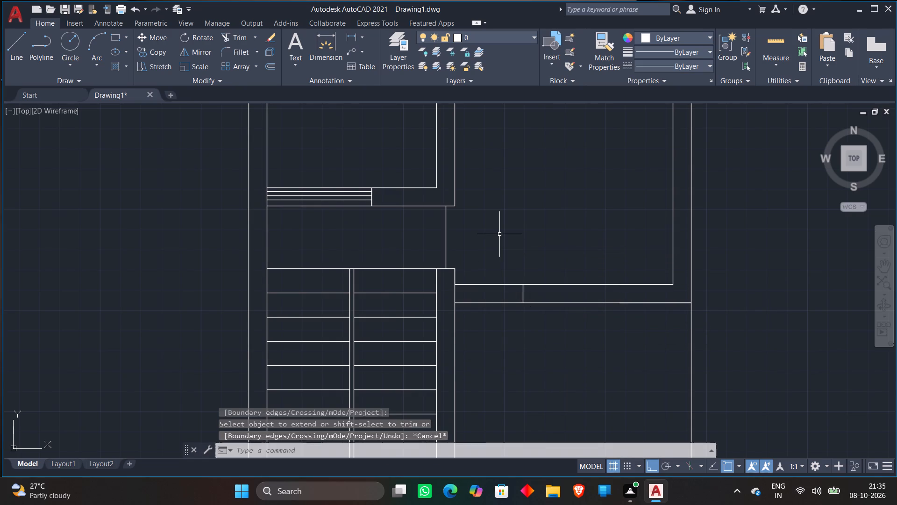
Draw a horizontal mid-thickness line from the new jamb's midpoint west to the stair wall, trimming the part beyond the wall's east face.
key(l)
key(Return)
scroll(448, 292, up, 3)
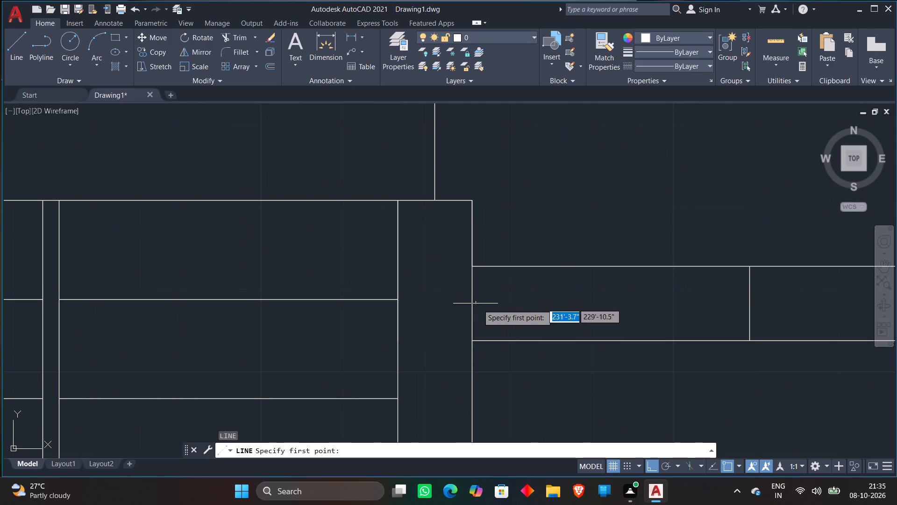
click(748, 303)
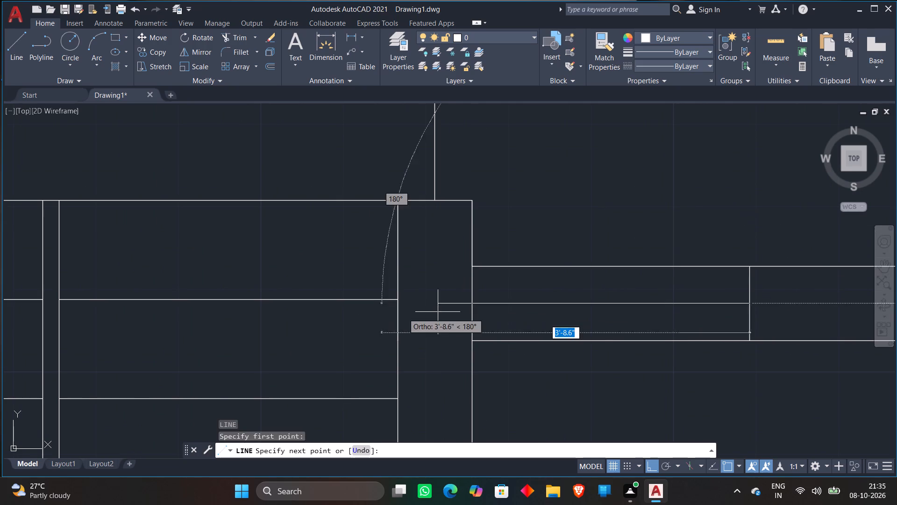
click(452, 311)
key(Escape)
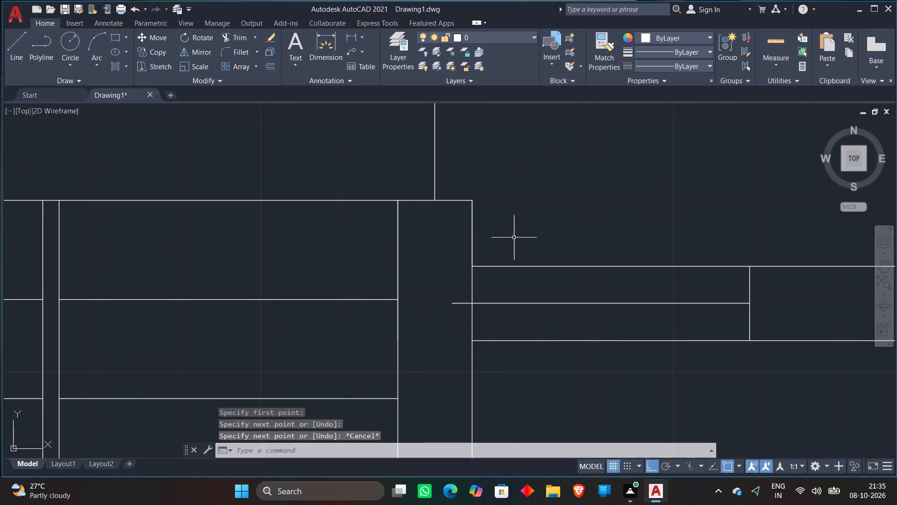
text(TR)
key(space)
click(466, 303)
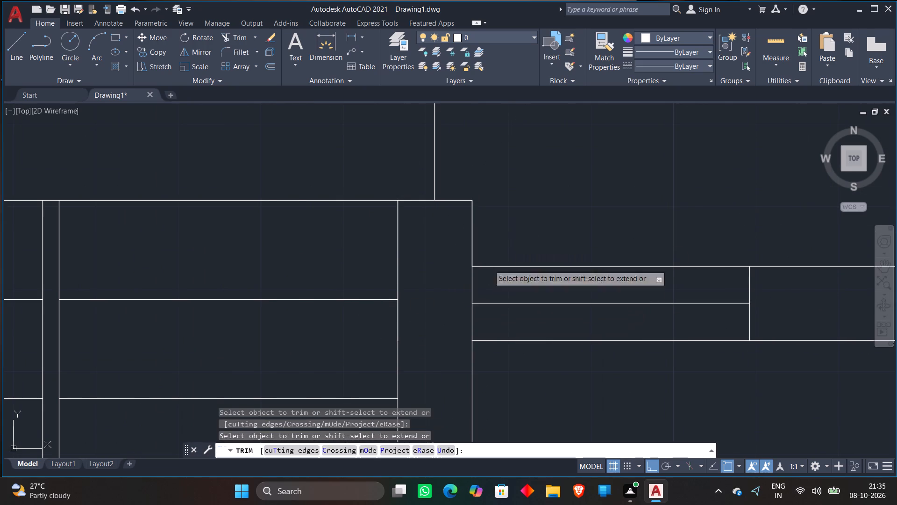
Trim both south wall face lines between the stair wall and the new jamb to form the door opening.
click(549, 257)
click(551, 273)
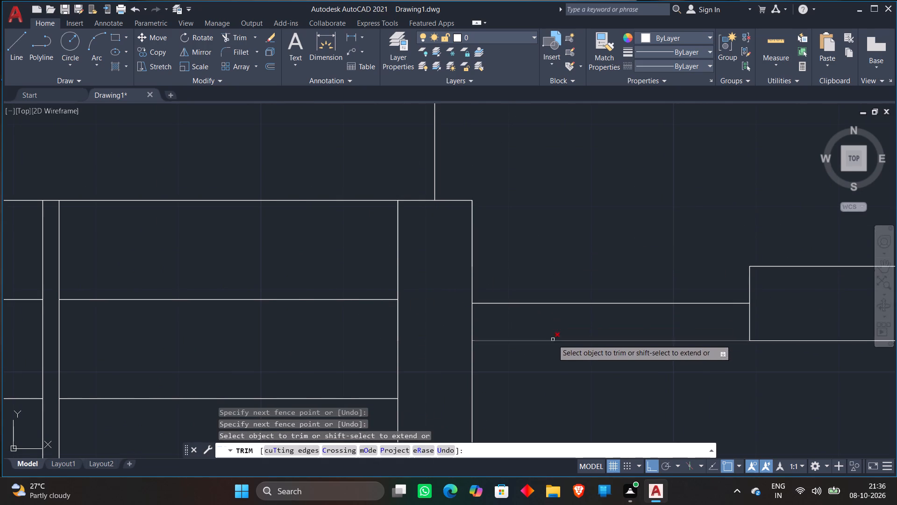
click(552, 329)
click(553, 358)
key(Escape)
scroll(612, 255, down, 4)
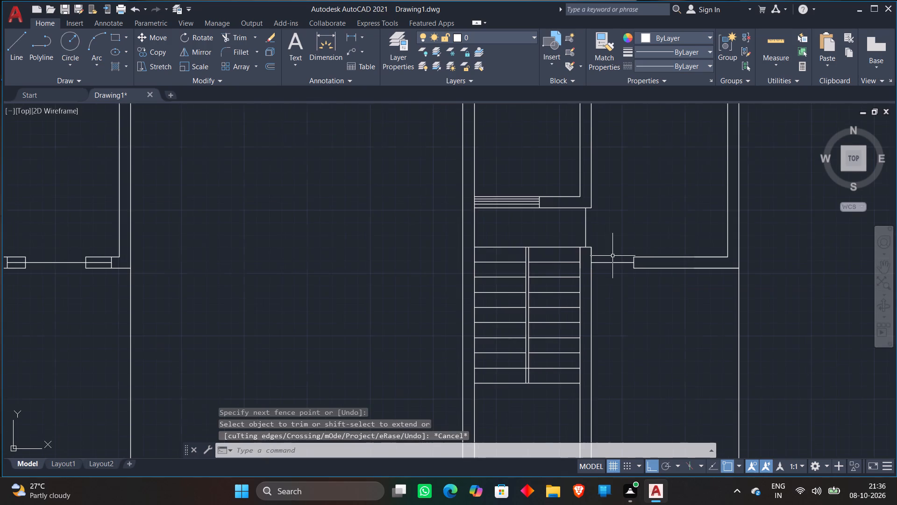
scroll(612, 256, down, 1)
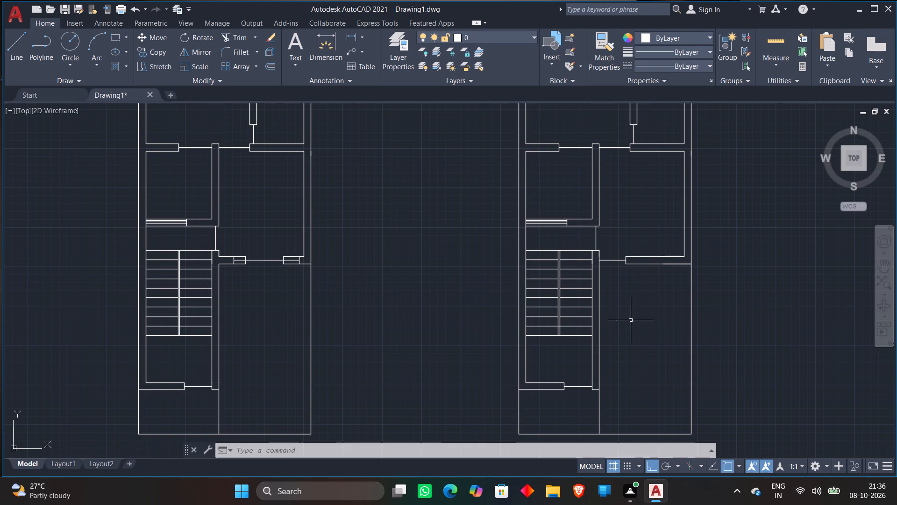
Offset the outer face line of the copy's south wall, east of the stairs, 10' to the south.
key(o)
key(Return)
text(10')
key(Return)
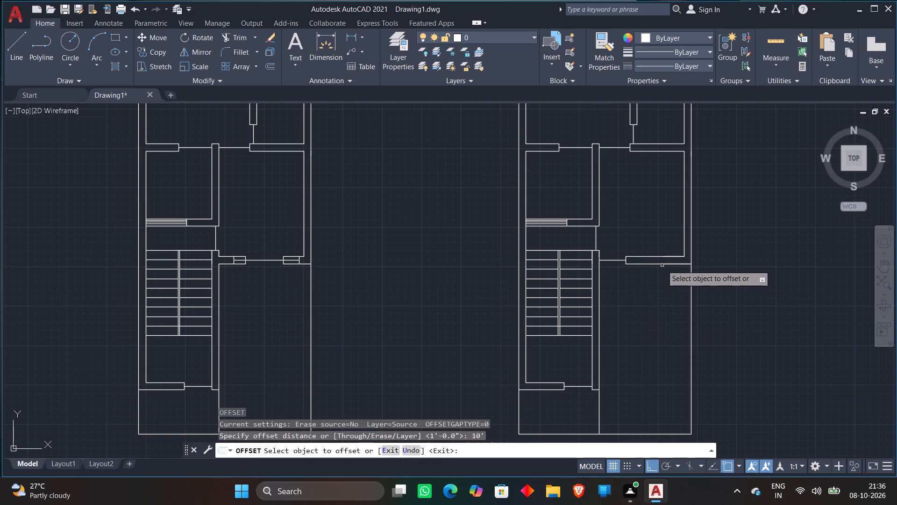
click(662, 265)
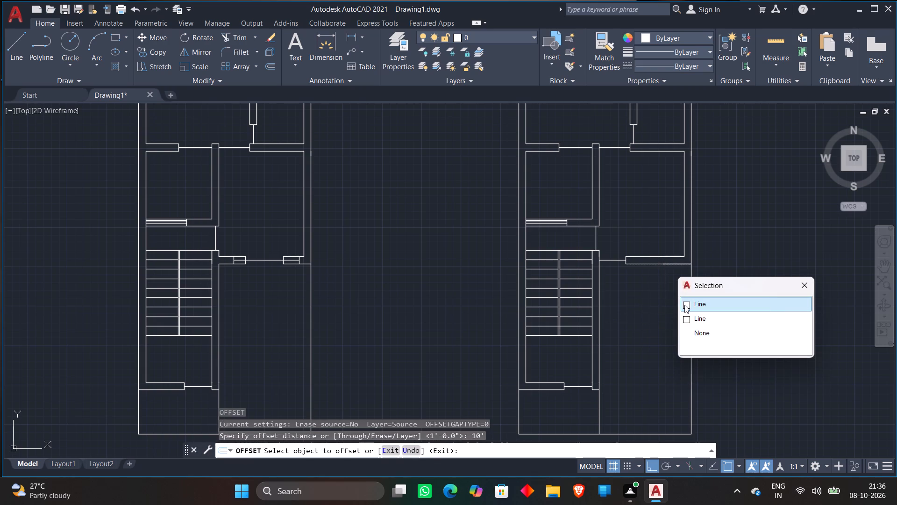
click(684, 305)
click(663, 357)
key(Escape)
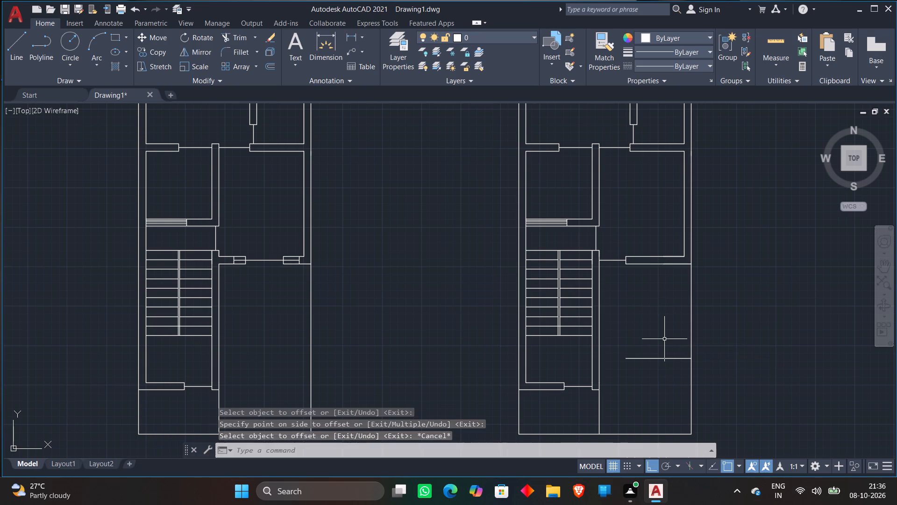
Extend the new offset line west to the stair wall's east face.
text(EX)
key(space)
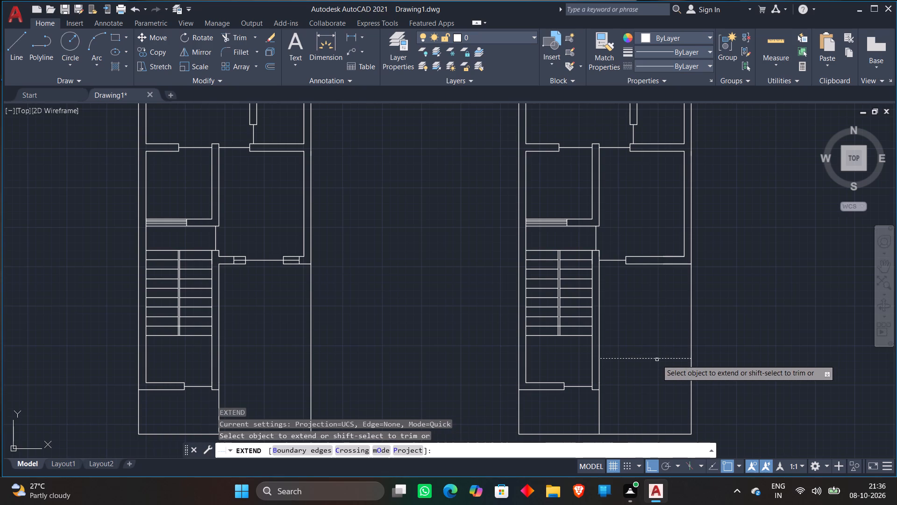
click(657, 360)
key(Escape)
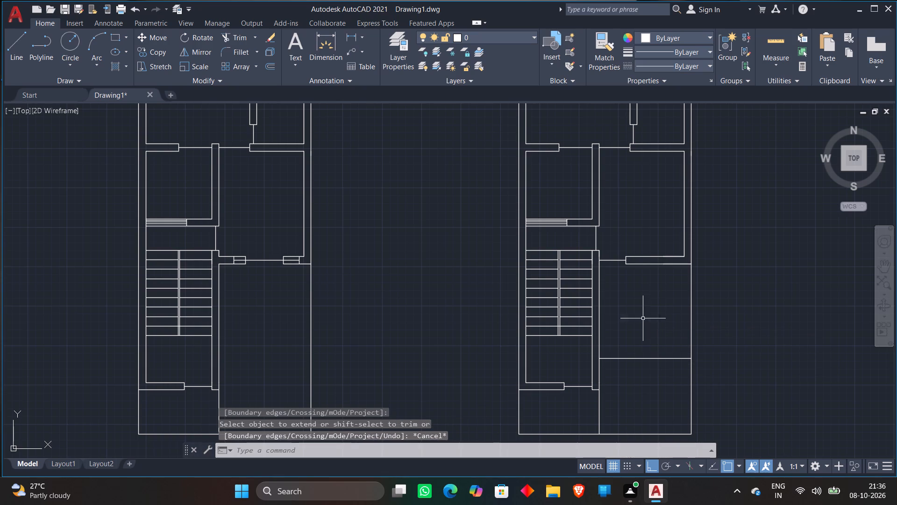
Offset the extended line 9" further south to give the new cross wall its thickness.
scroll(627, 339, up, 1)
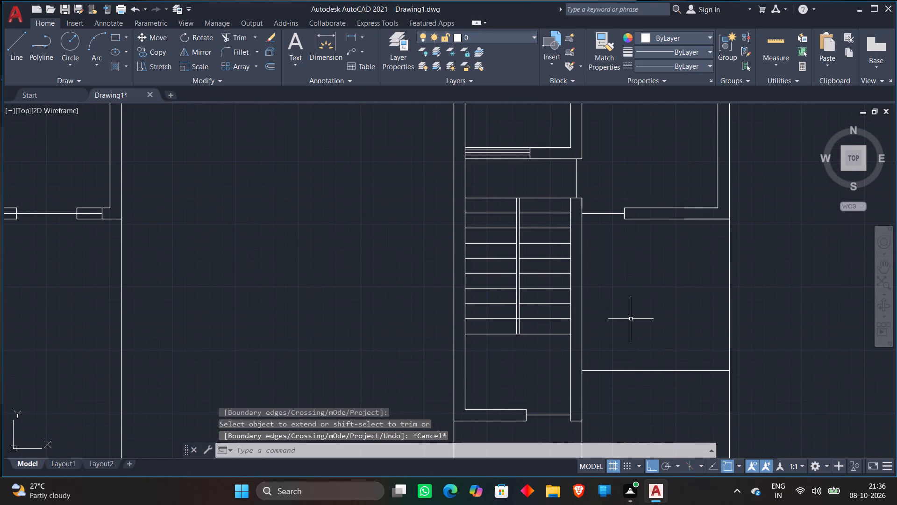
key(o)
key(Return)
text(9')
key(Return)
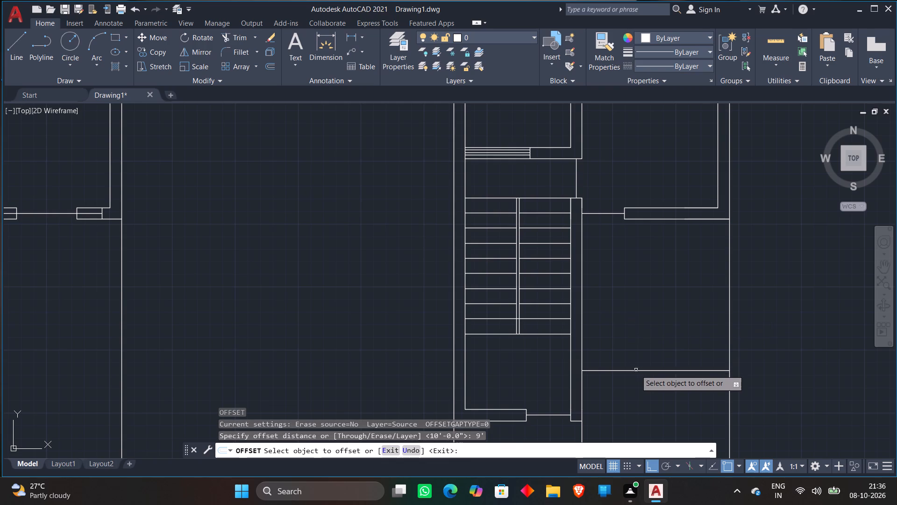
click(636, 370)
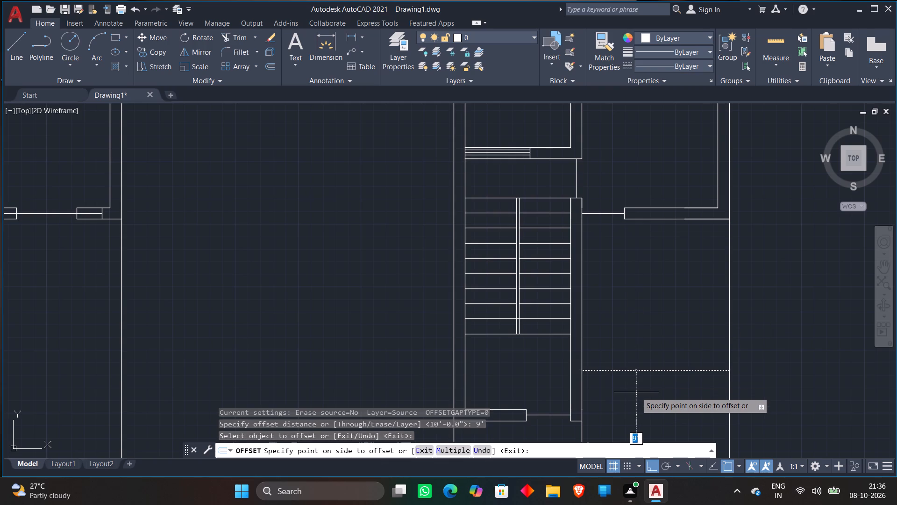
key(BackSpace)
text(9")
key(Return)
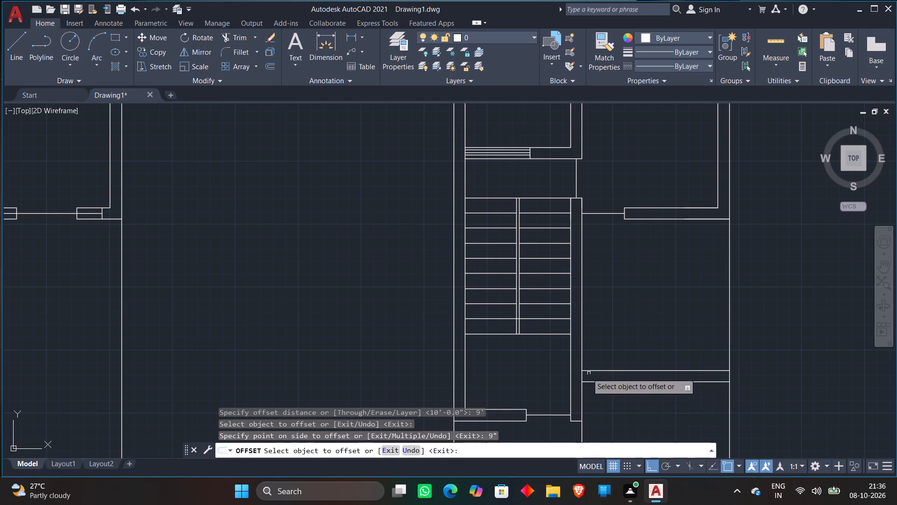
key(Escape)
Trim the stair wall's east face line between the two new cross wall lines to open the junction.
text(TR)
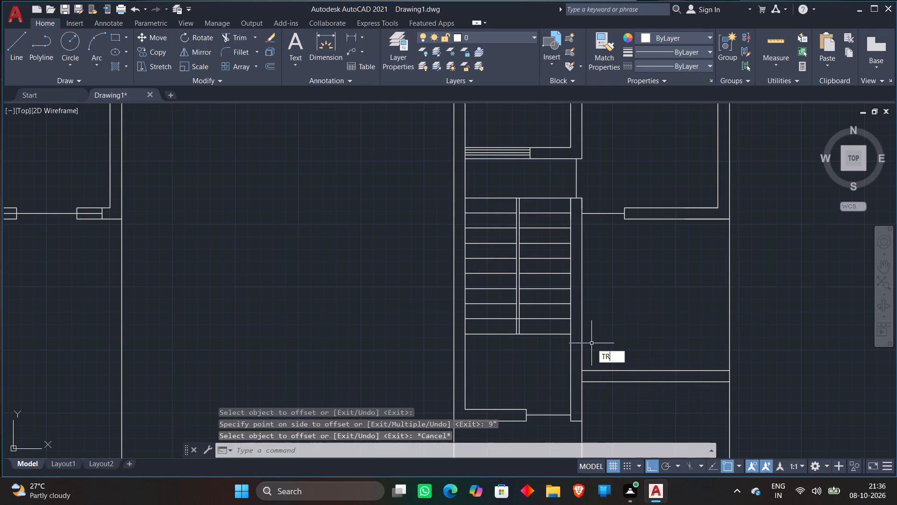
key(space)
scroll(590, 374, up, 3)
click(558, 386)
click(591, 383)
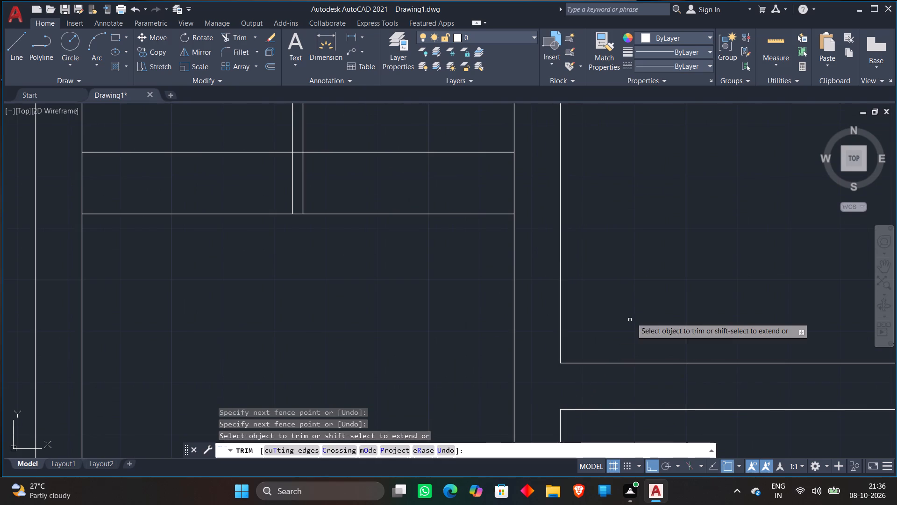
scroll(638, 312, down, 3)
scroll(783, 310, down, 2)
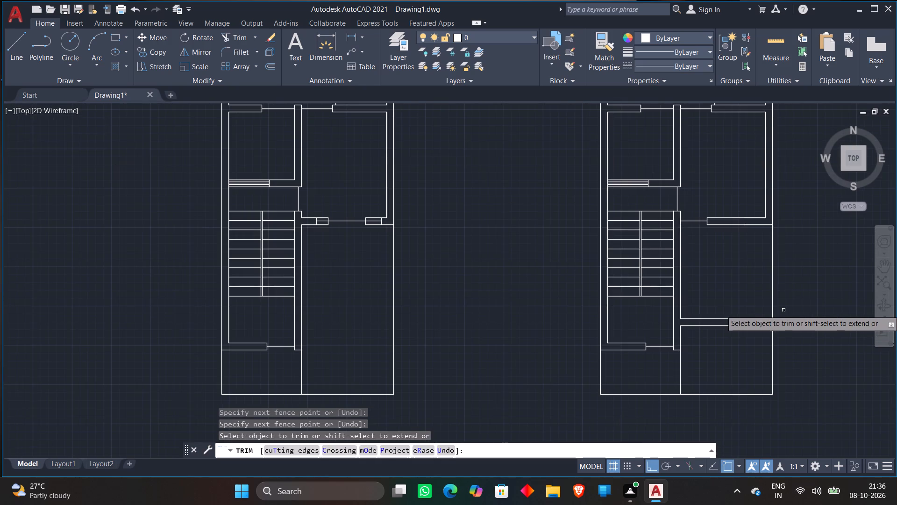
scroll(784, 303, up, 2)
key(Escape)
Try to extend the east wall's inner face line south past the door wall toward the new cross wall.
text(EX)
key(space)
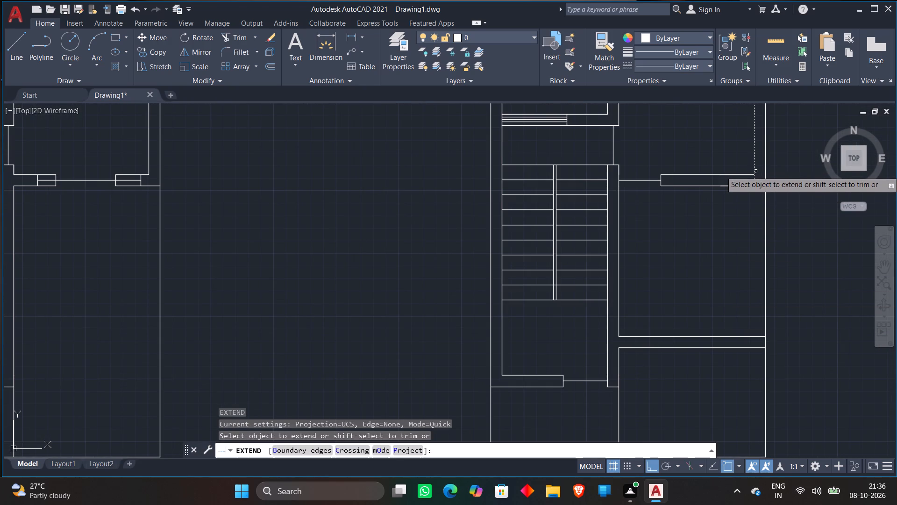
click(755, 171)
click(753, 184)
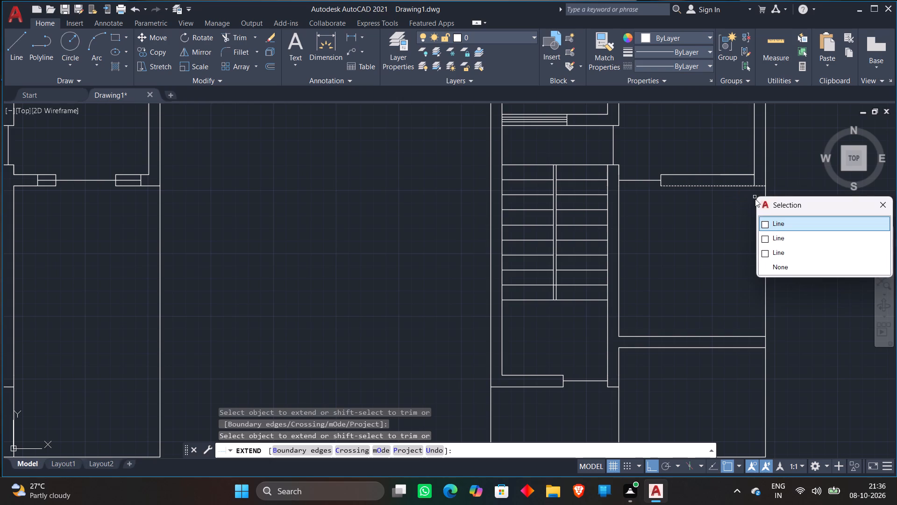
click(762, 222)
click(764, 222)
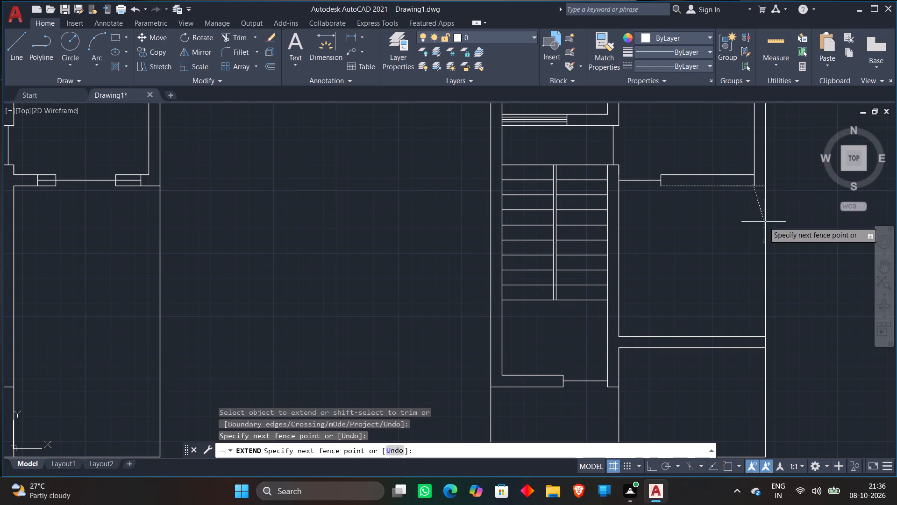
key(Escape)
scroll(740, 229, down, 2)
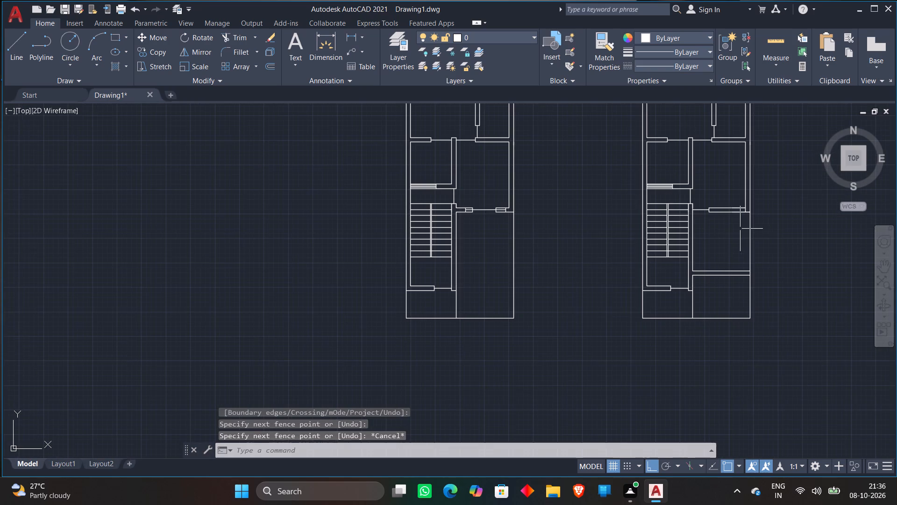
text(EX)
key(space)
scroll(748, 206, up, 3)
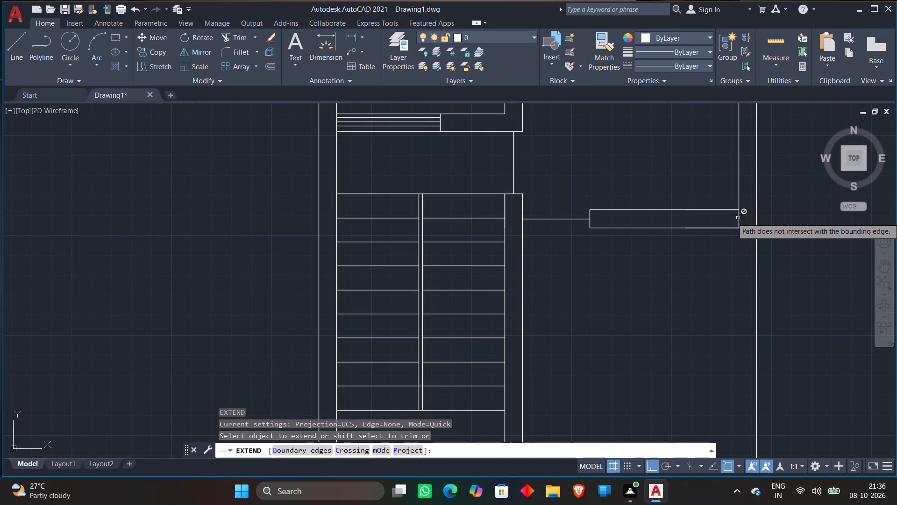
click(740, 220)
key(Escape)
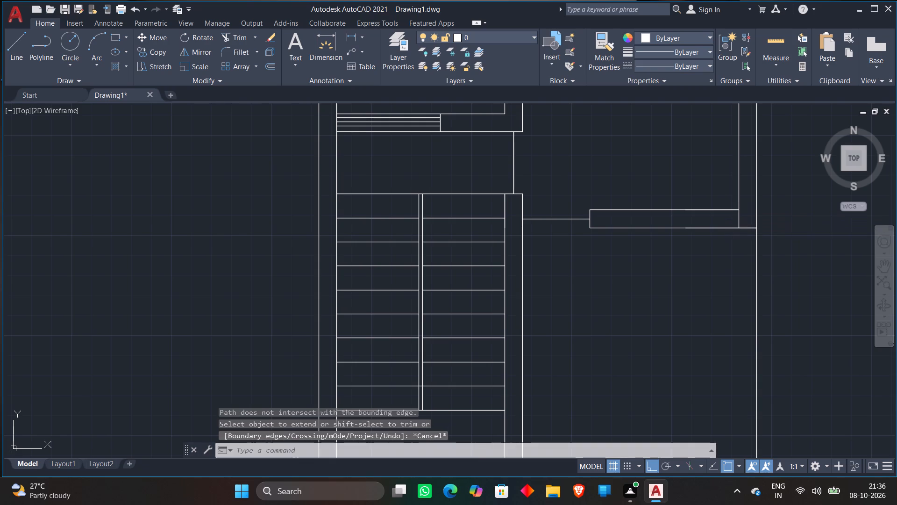
Draw a vertical line in line with the east wall's inner face, from the door wall's south face down past the new cross wall.
scroll(744, 197, down, 2)
text(L)
key(space)
click(739, 210)
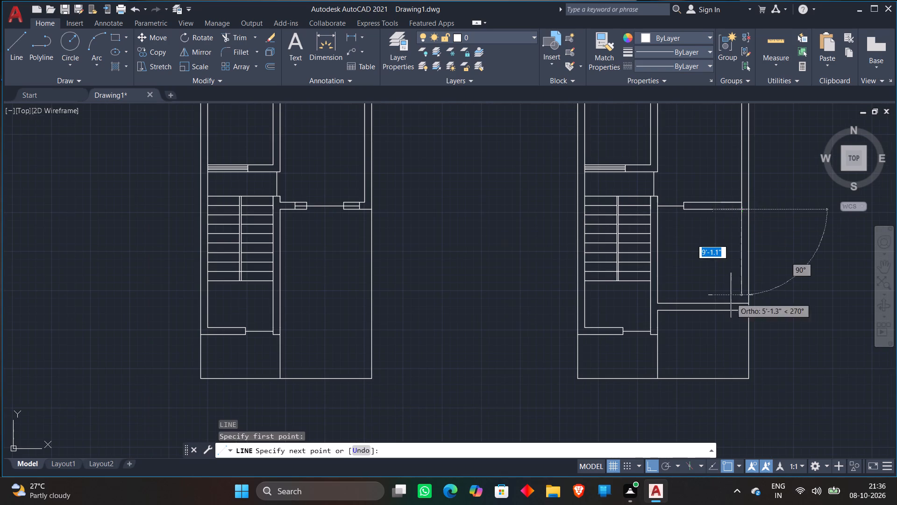
click(730, 327)
key(Escape)
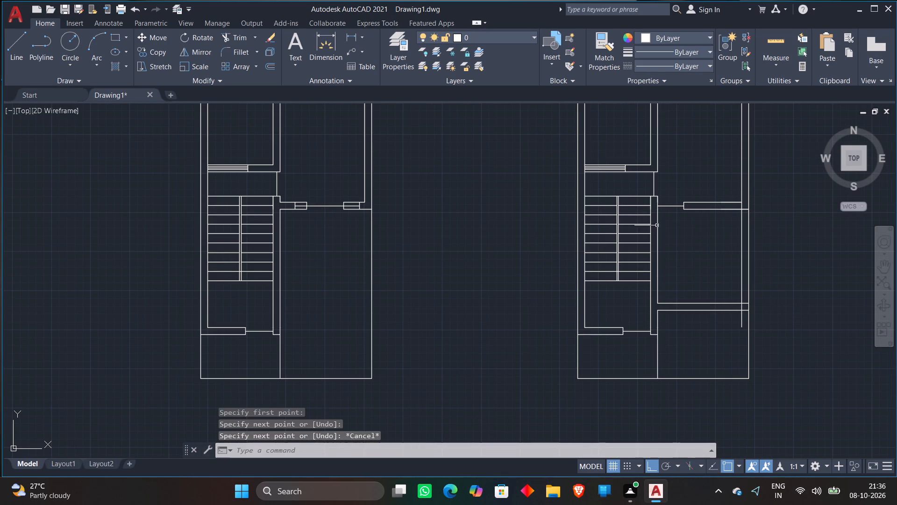
Trim the overlapping line pieces where the door wall meets the east wall to open that junction.
text(TR)
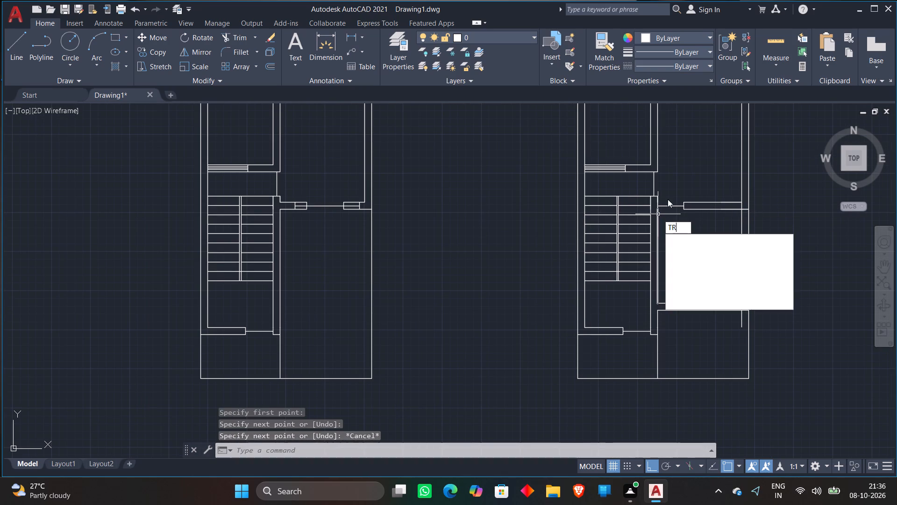
key(space)
scroll(723, 198, up, 3)
click(785, 232)
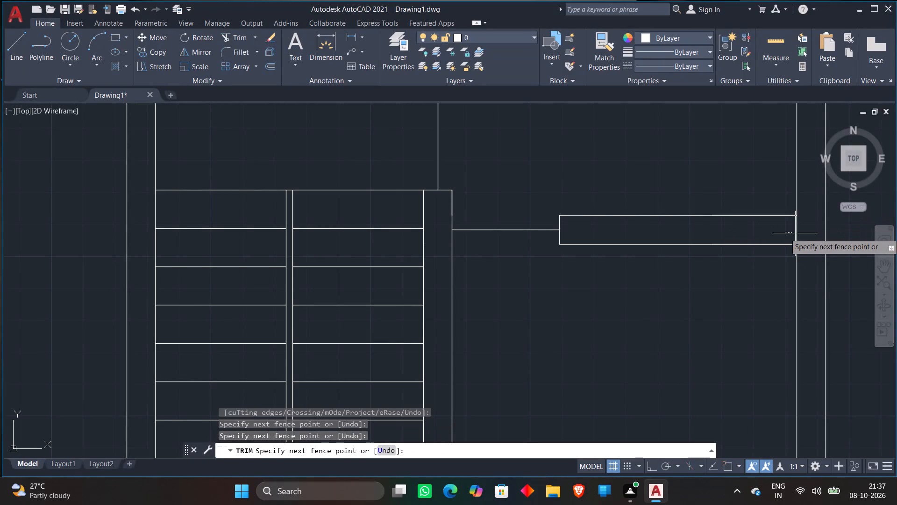
click(800, 233)
click(802, 234)
click(810, 257)
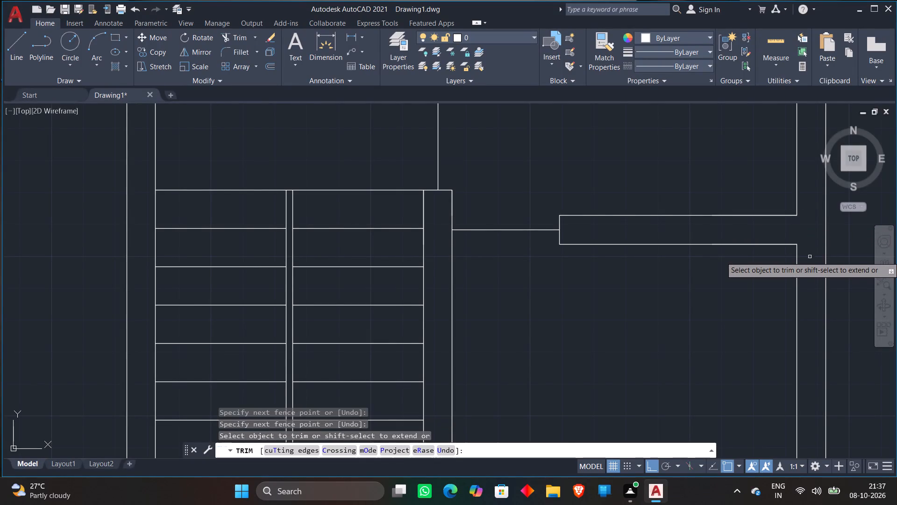
Trim the line pieces inside the new cross wall's east junction and the vertical line's excess below the wall.
scroll(806, 235, down, 4)
scroll(809, 352, up, 3)
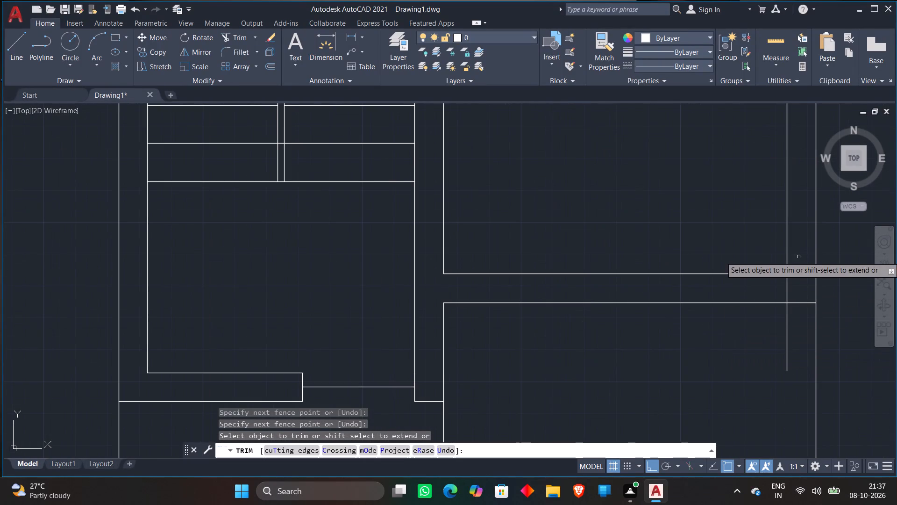
click(799, 261)
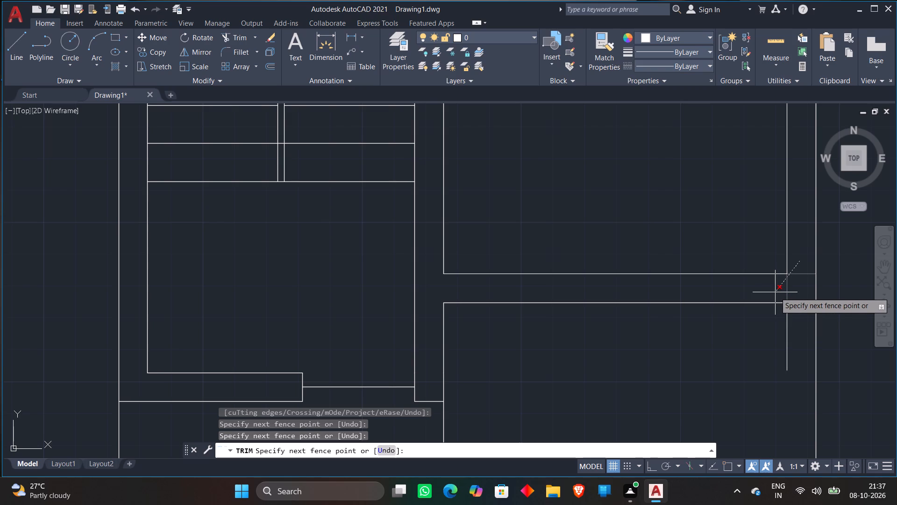
click(775, 292)
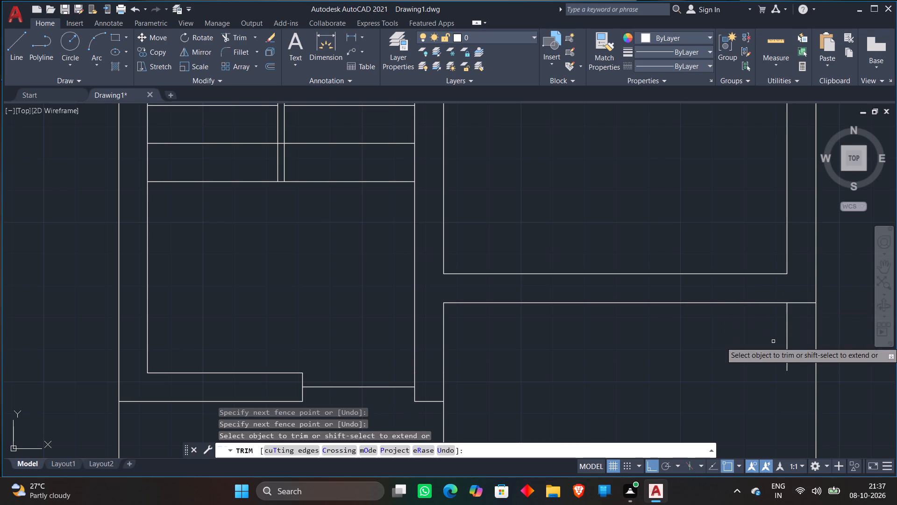
click(781, 330)
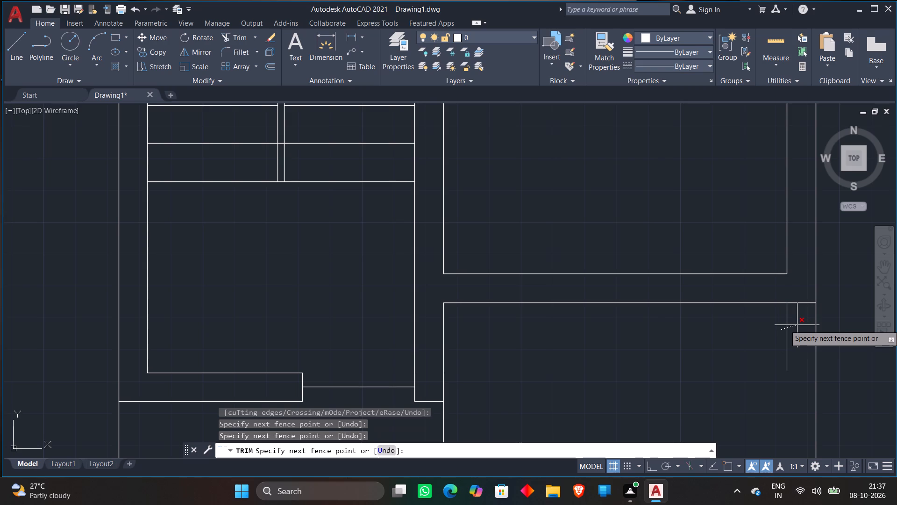
click(797, 325)
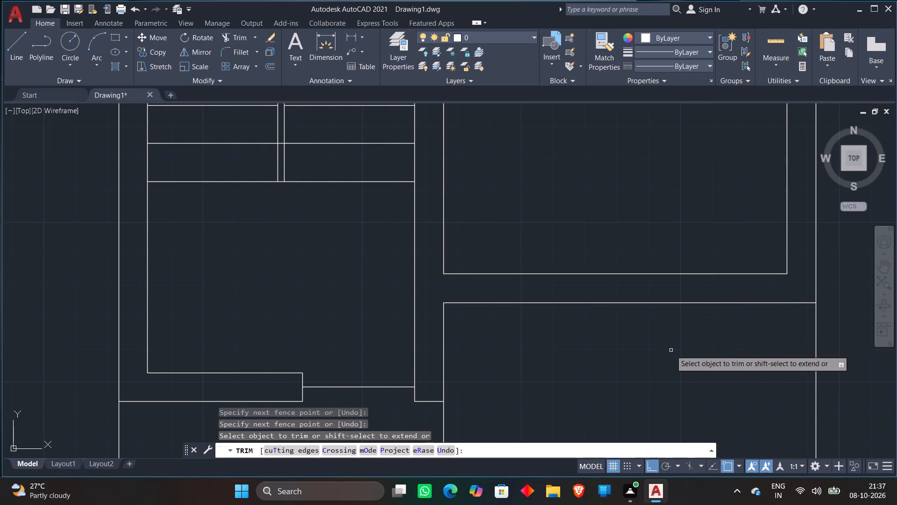
key(Escape)
Extend both cross wall face lines west across the stair room, the north one to the west wall's inner face and the south one to its outer face.
scroll(509, 322, down, 2)
middle_drag(508, 325, 525, 261)
scroll(521, 262, up, 2)
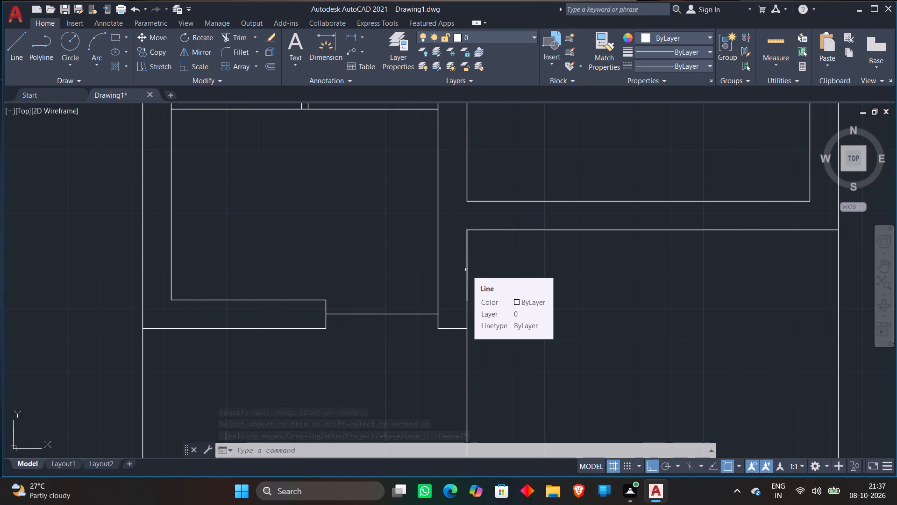
scroll(502, 257, down, 1)
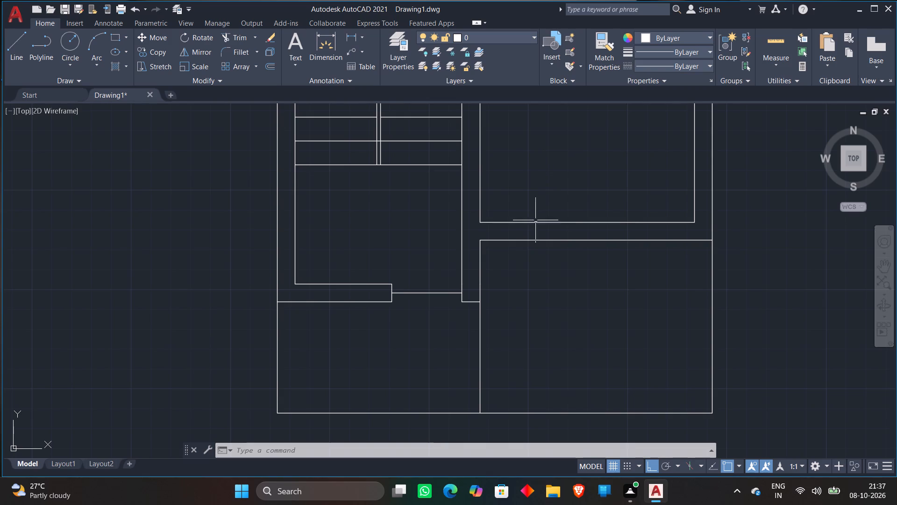
text(EX)
key(space)
click(494, 223)
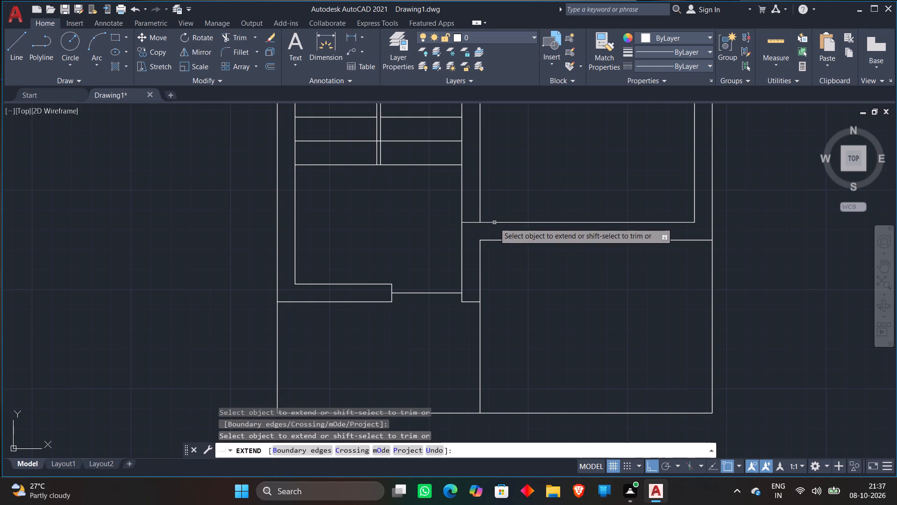
click(469, 223)
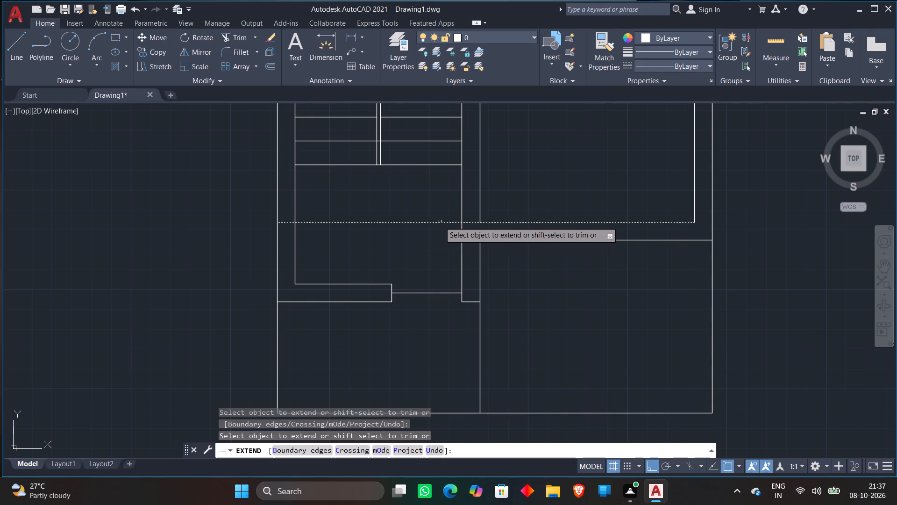
click(518, 239)
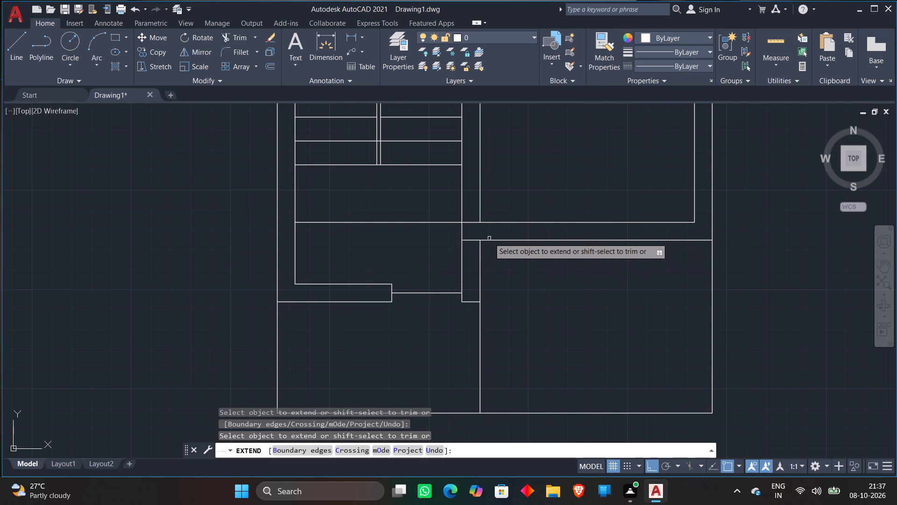
click(473, 240)
click(418, 240)
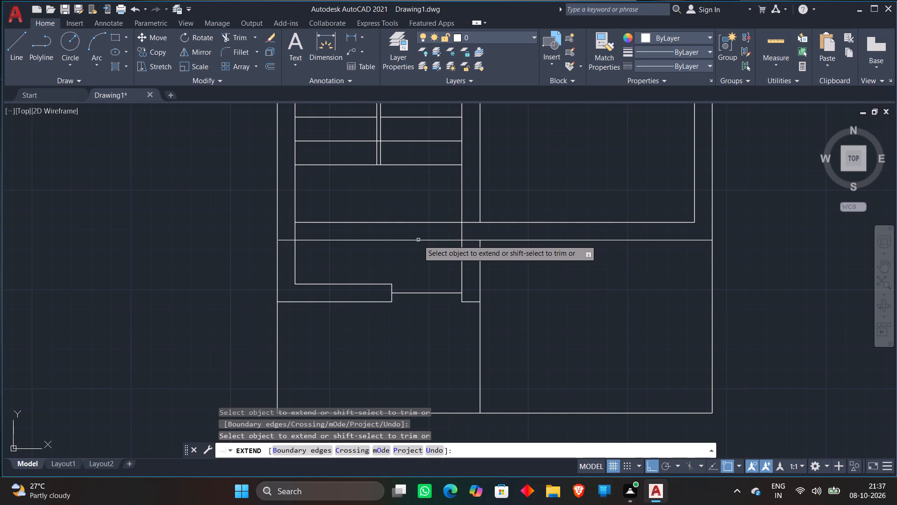
Trim the line pieces crossing the new cross wall at the stair room's west and east walls to open both junctions.
key(Escape)
key(r)
key(BackSpace)
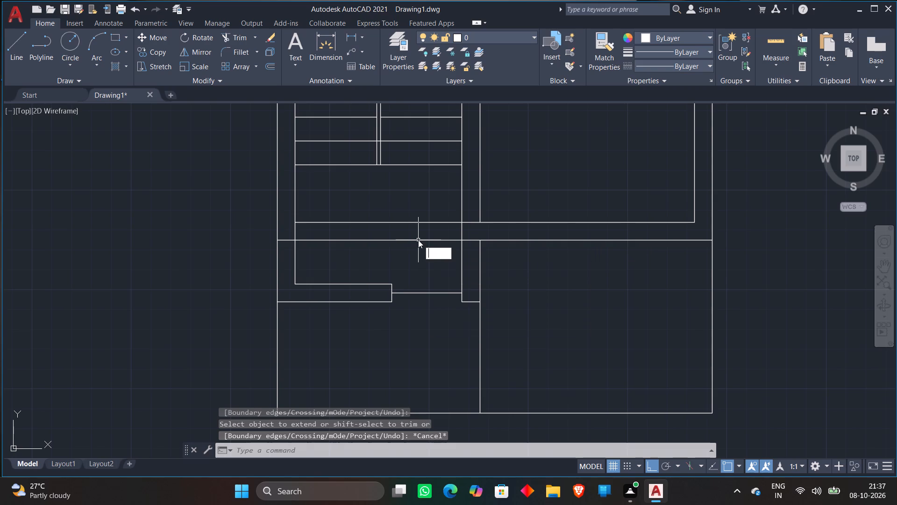
text(TR)
key(space)
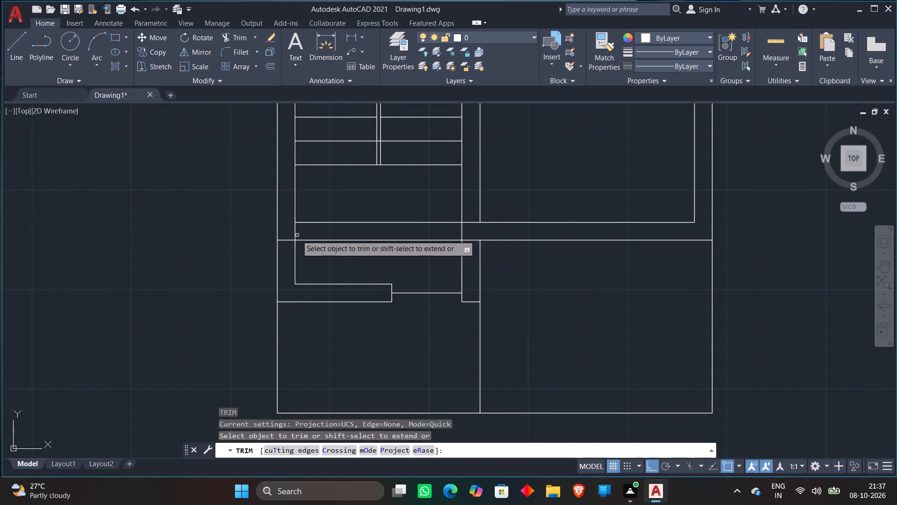
click(288, 232)
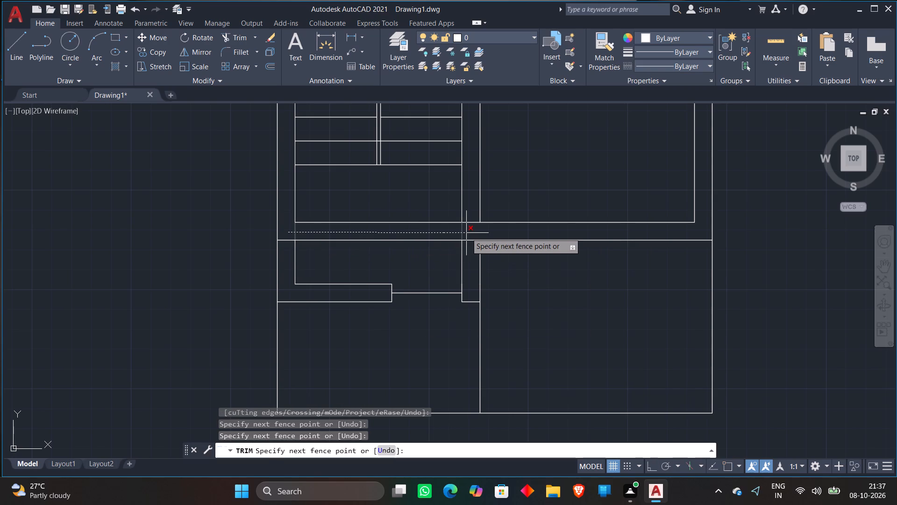
click(466, 233)
click(470, 217)
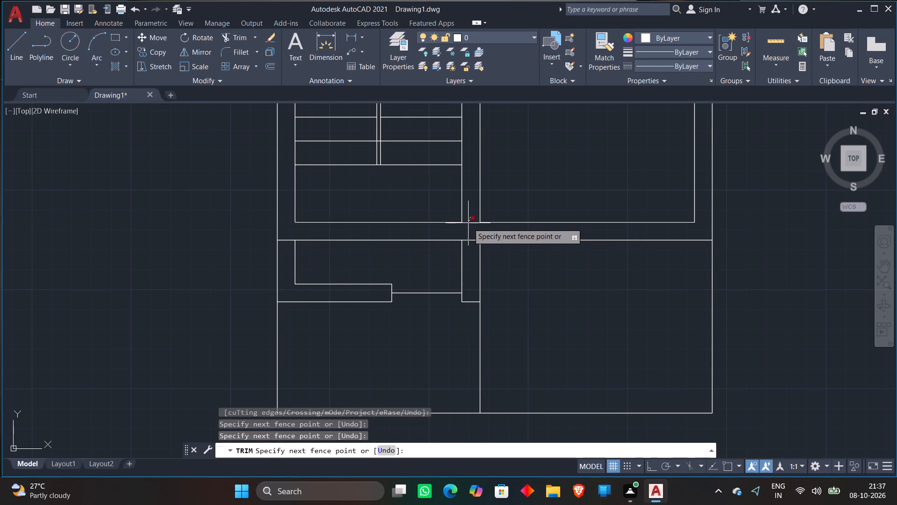
click(468, 223)
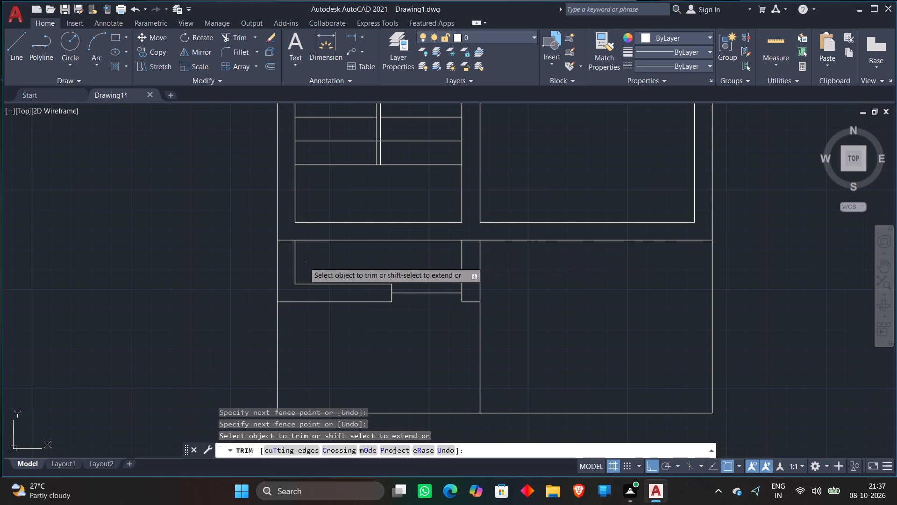
Trim away the old door wall and its leftover side-wall lines south of the new cross wall below the stair room.
click(289, 252)
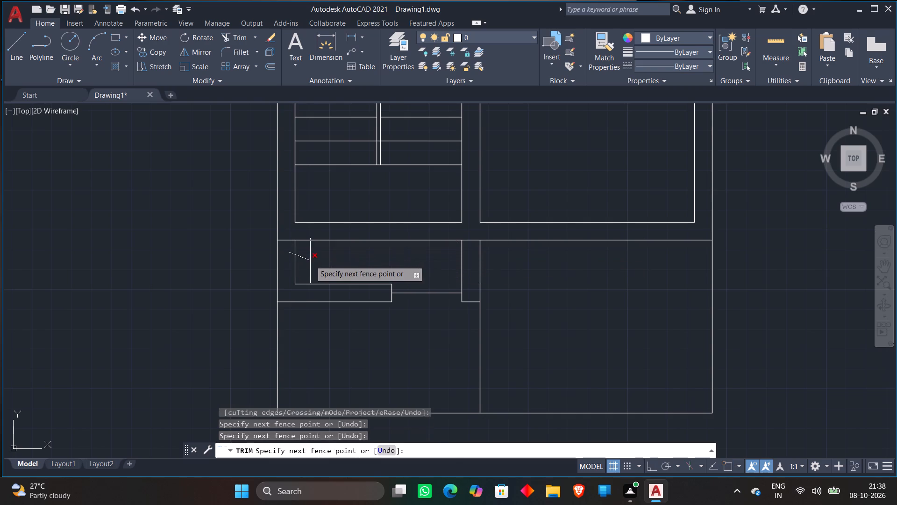
click(310, 260)
click(340, 269)
click(330, 322)
click(367, 291)
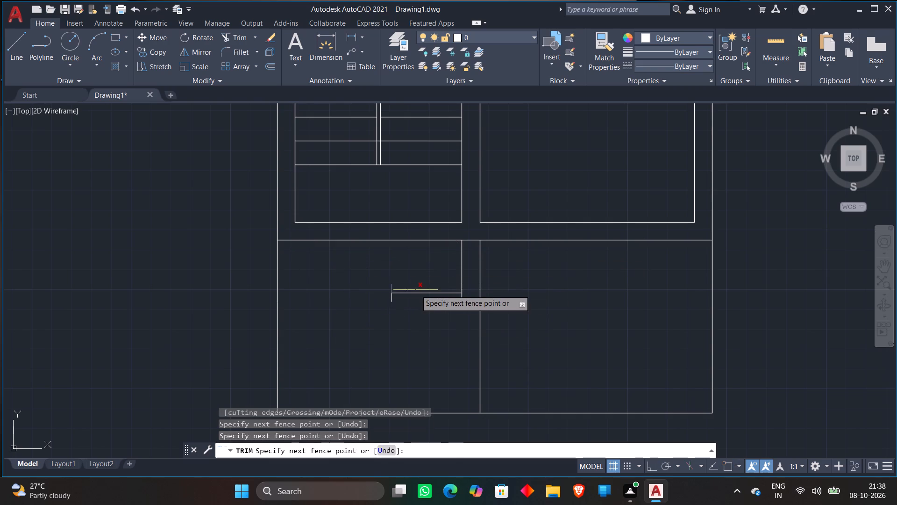
click(422, 296)
click(409, 279)
click(397, 306)
click(397, 279)
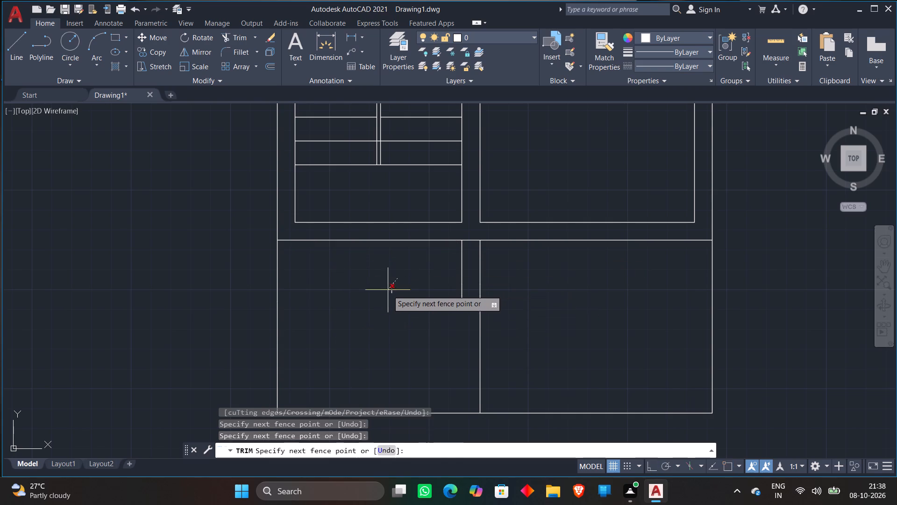
click(387, 291)
click(461, 269)
click(461, 295)
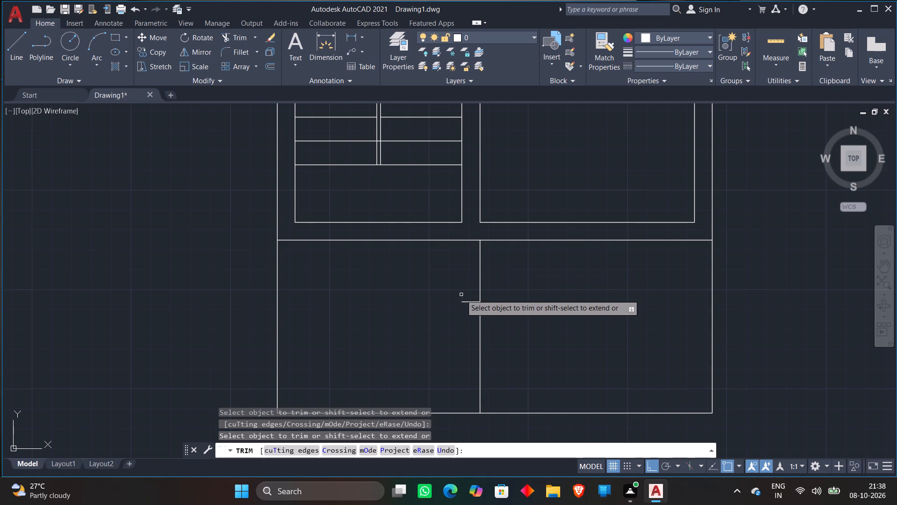
click(464, 301)
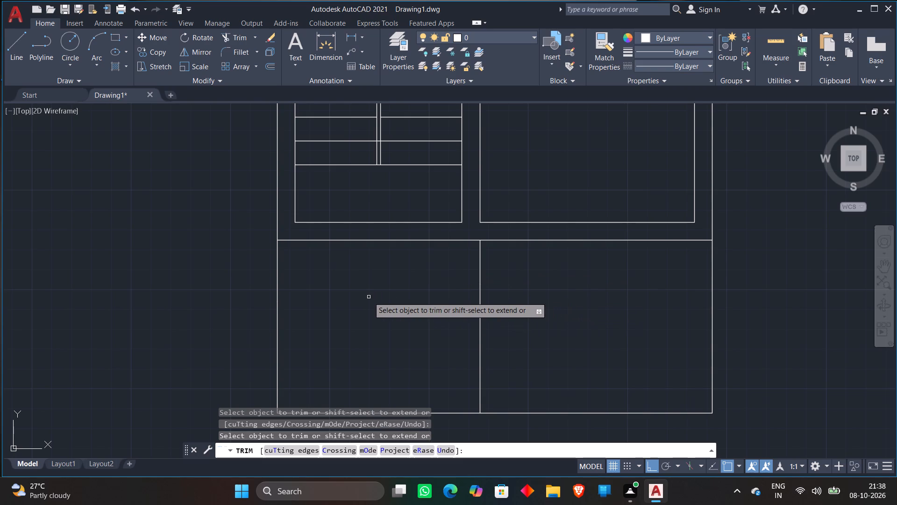
key(Escape)
Draw two vertical lines across the cross wall below the stairs to mark the sides of a window opening.
scroll(369, 297, down, 2)
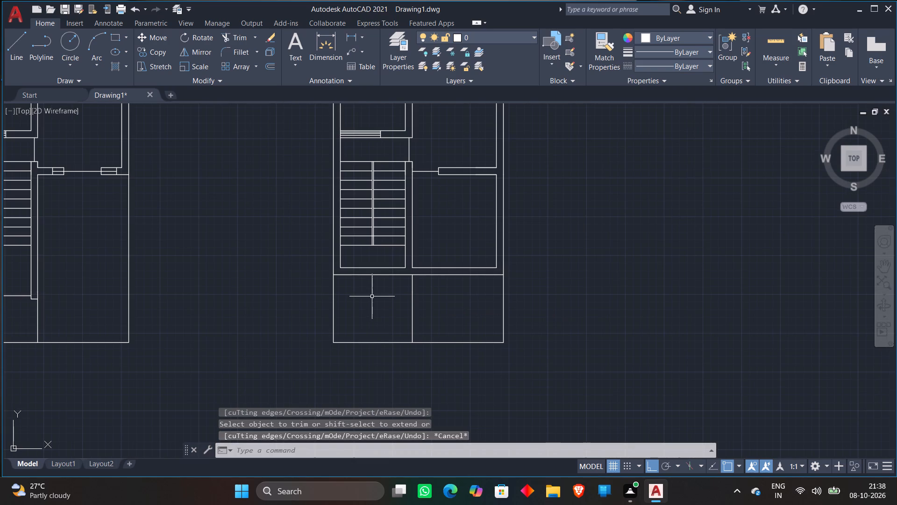
scroll(380, 262, up, 3)
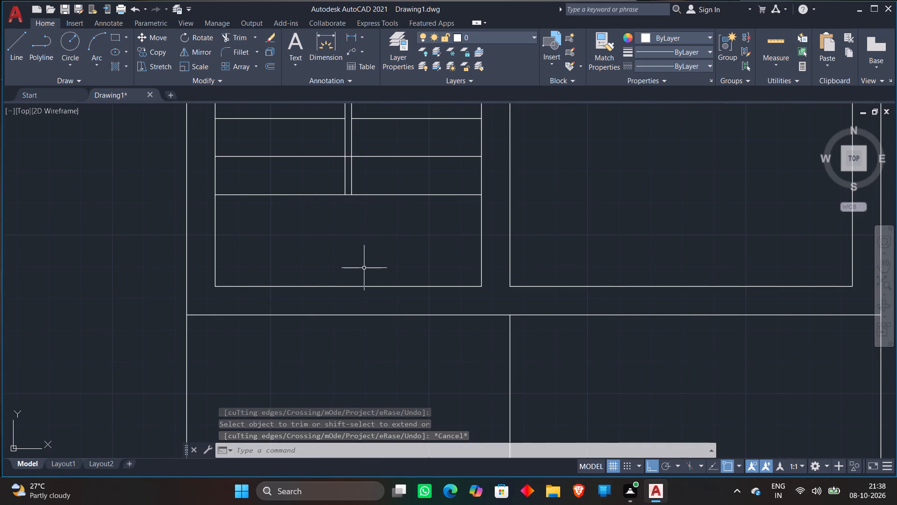
key(l)
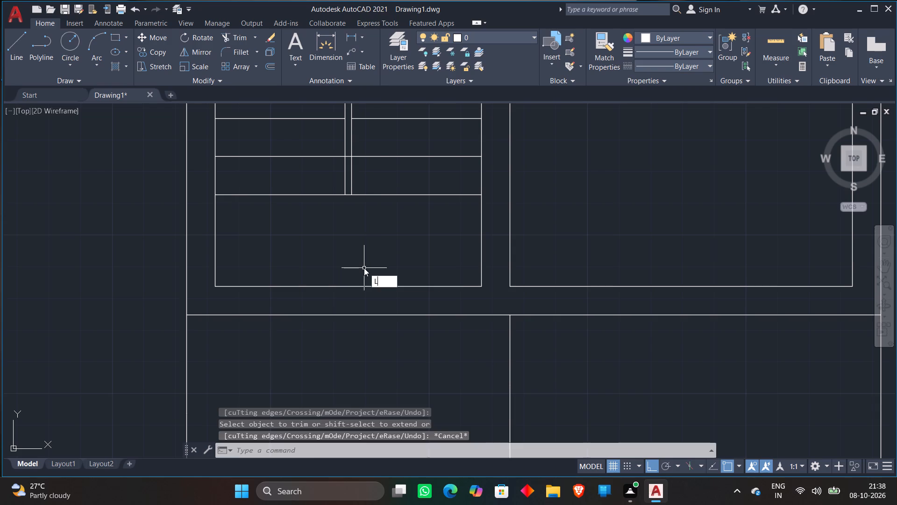
key(Return)
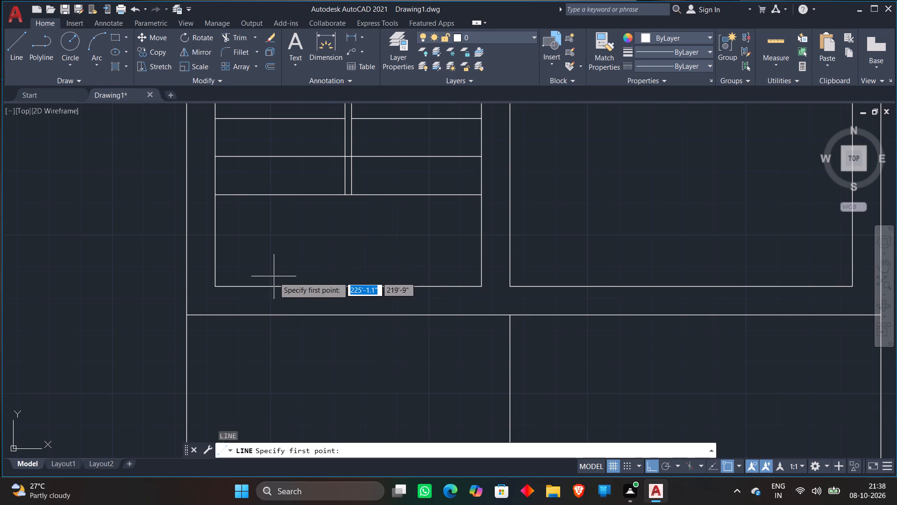
click(273, 277)
click(276, 349)
key(Escape)
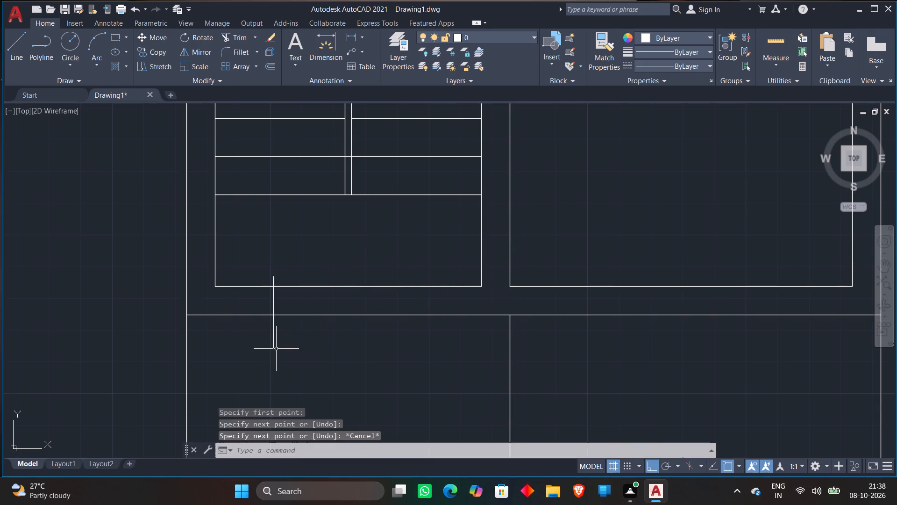
key(l)
key(Return)
click(426, 274)
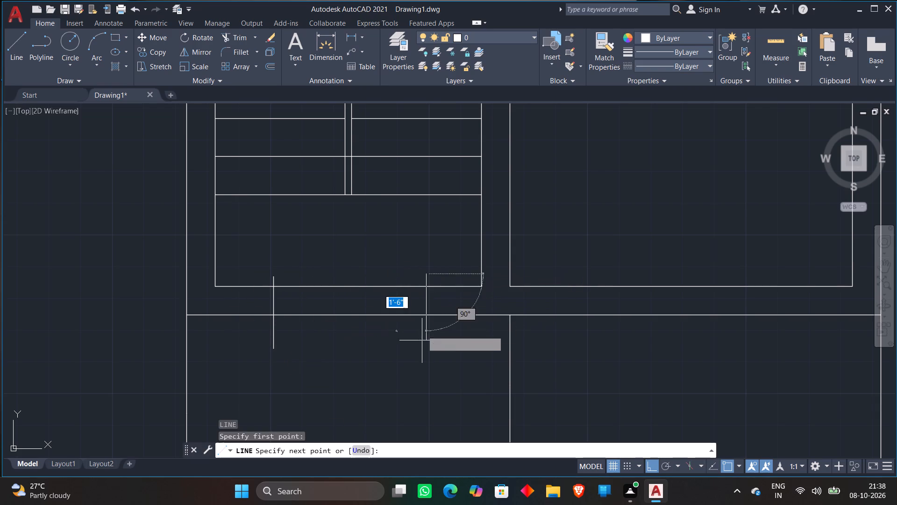
click(422, 340)
key(Escape)
Trim both vertical lines where they overshoot the cross wall's north and south faces.
text(TR)
key(space)
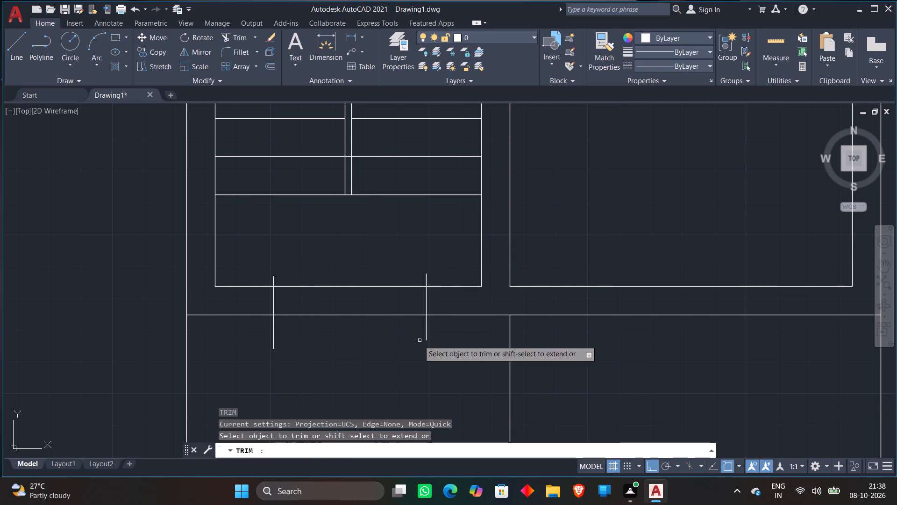
click(272, 280)
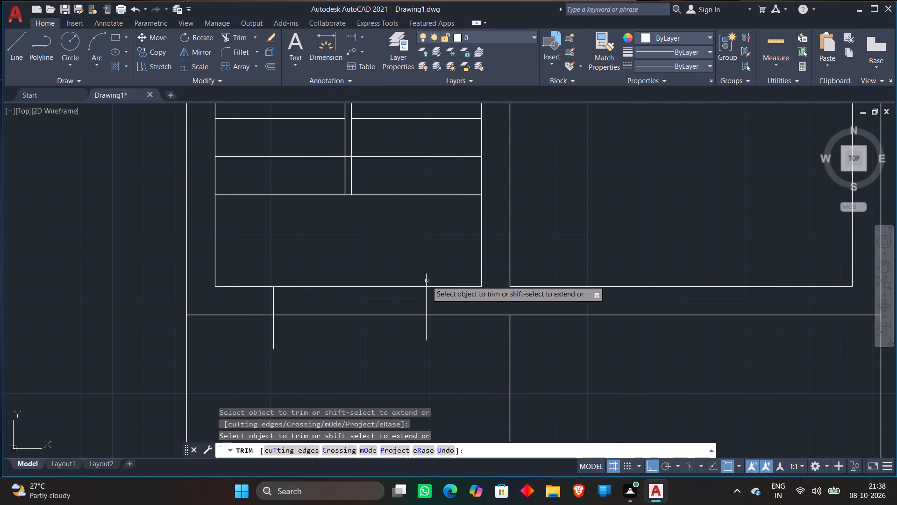
click(427, 281)
click(438, 325)
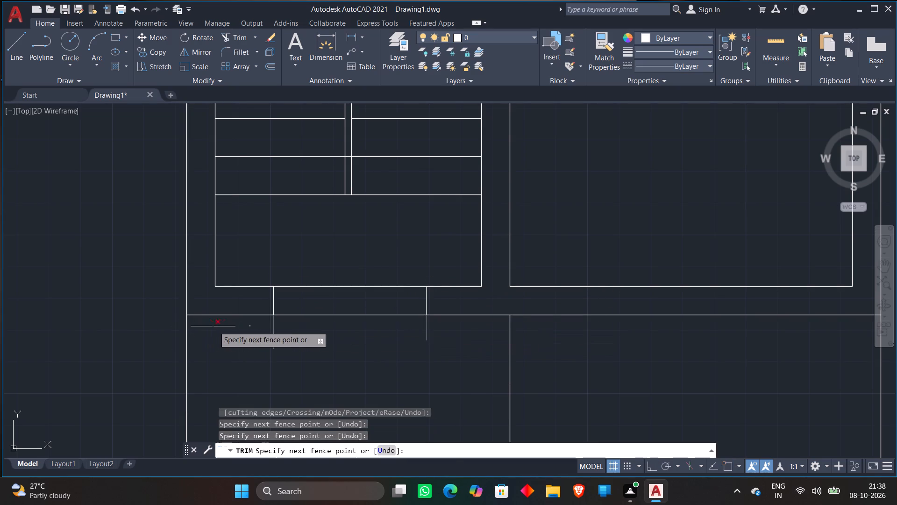
click(223, 326)
key(Escape)
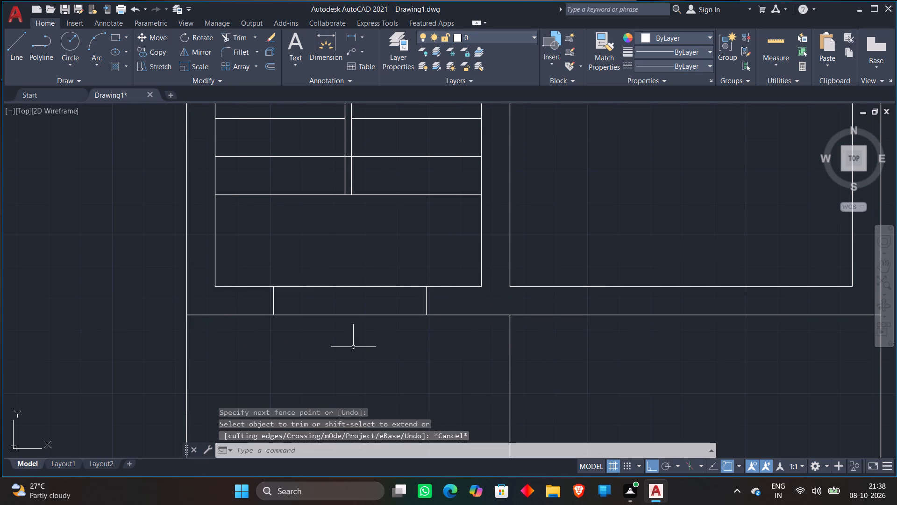
Draw a horizontal line along the middle of the cross wall between the two opening side lines.
key(l)
key(Return)
scroll(286, 304, up, 3)
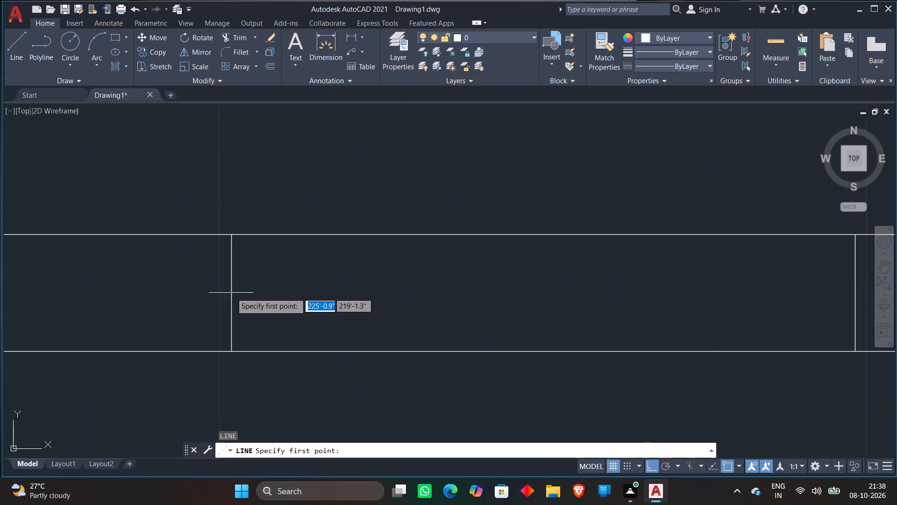
click(233, 293)
scroll(696, 288, down, 1)
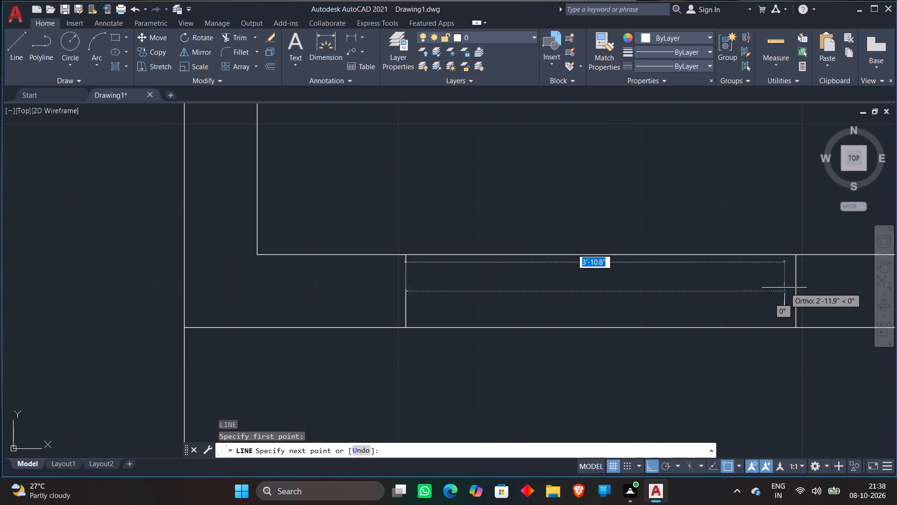
click(798, 288)
key(Escape)
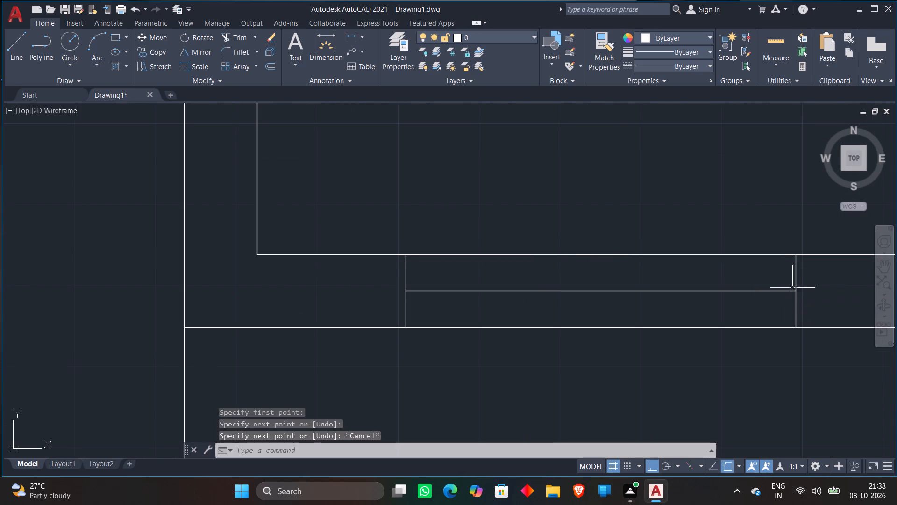
Copy the original plan's opening linework from the wall east of the stairs into the new cross wall, starting at the front room's southwest inner corner.
scroll(672, 232, down, 4)
middle_drag(675, 279, 674, 279)
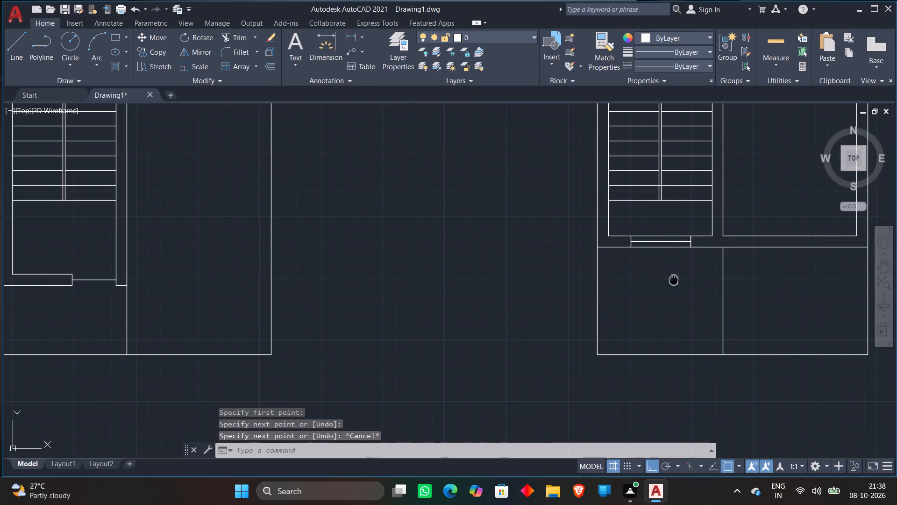
middle_drag(674, 279, 525, 314)
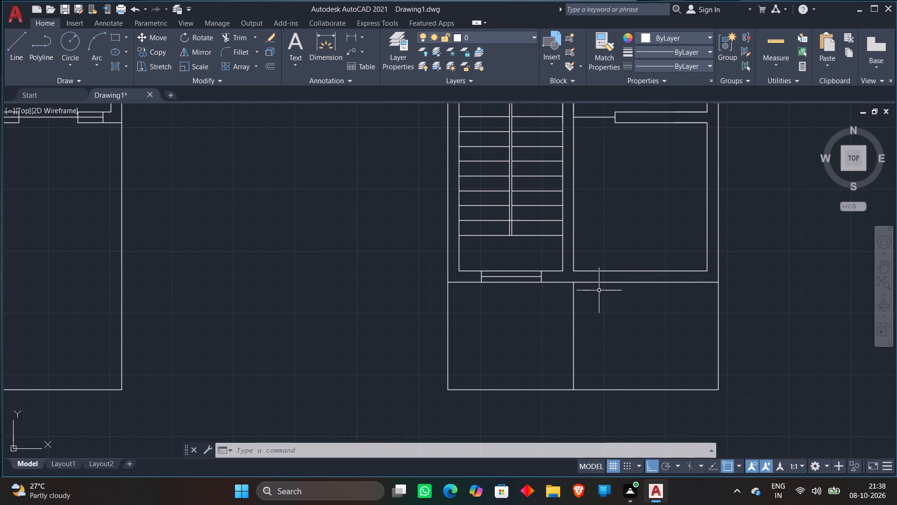
scroll(599, 290, down, 1)
scroll(263, 169, up, 2)
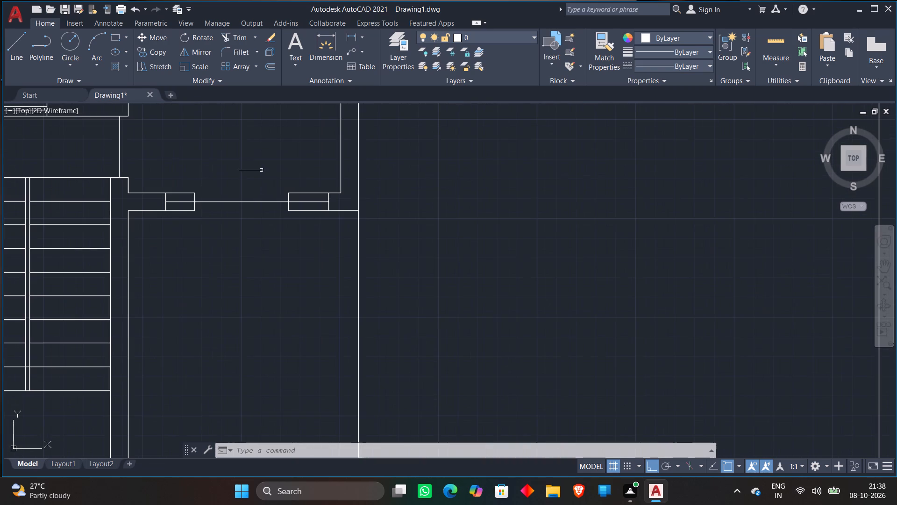
click(153, 182)
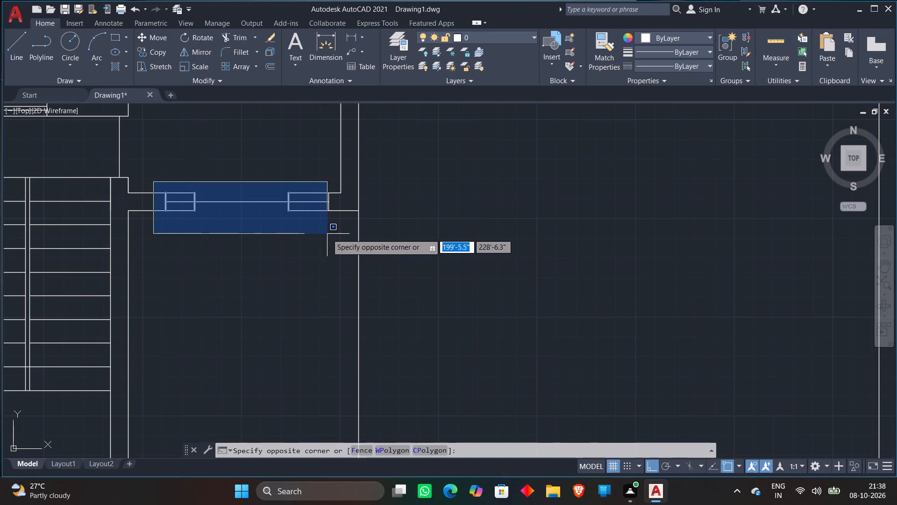
click(333, 236)
right_click(289, 251)
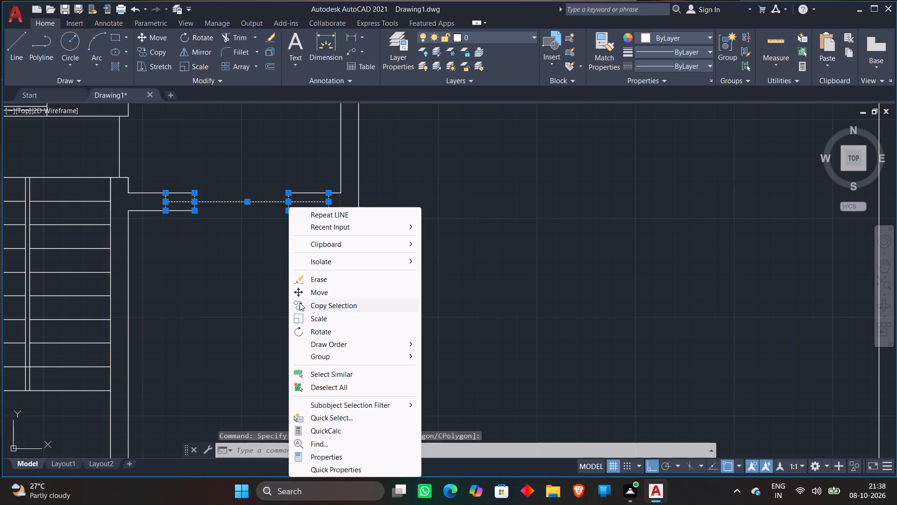
click(299, 303)
click(165, 192)
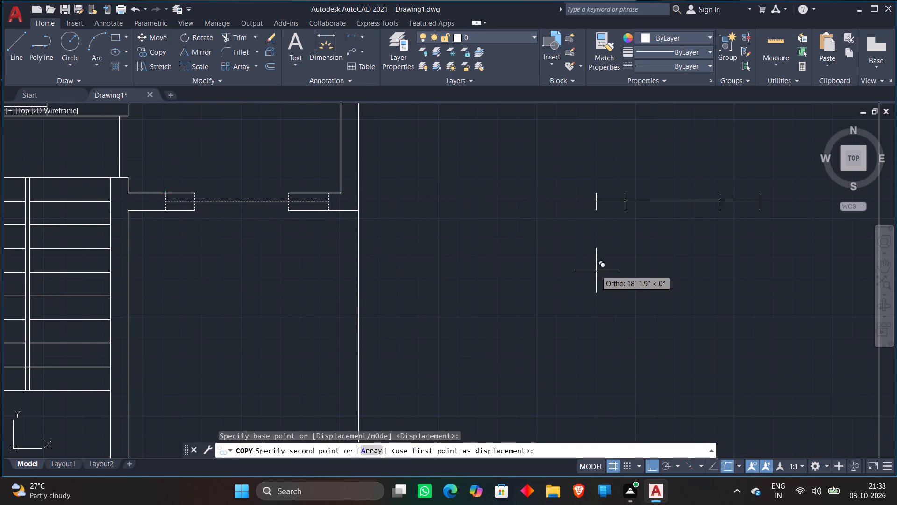
scroll(596, 270, down, 2)
key(F8)
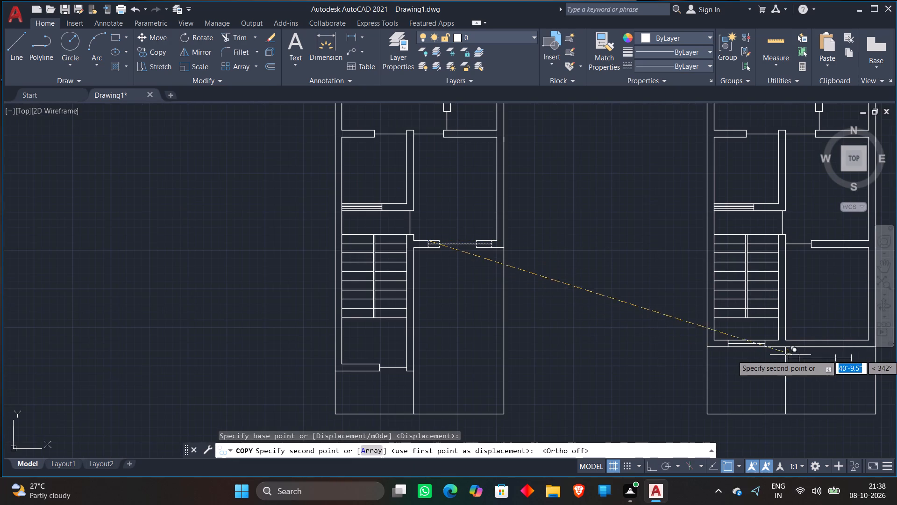
middle_drag(814, 350, 690, 371)
scroll(685, 357, up, 1)
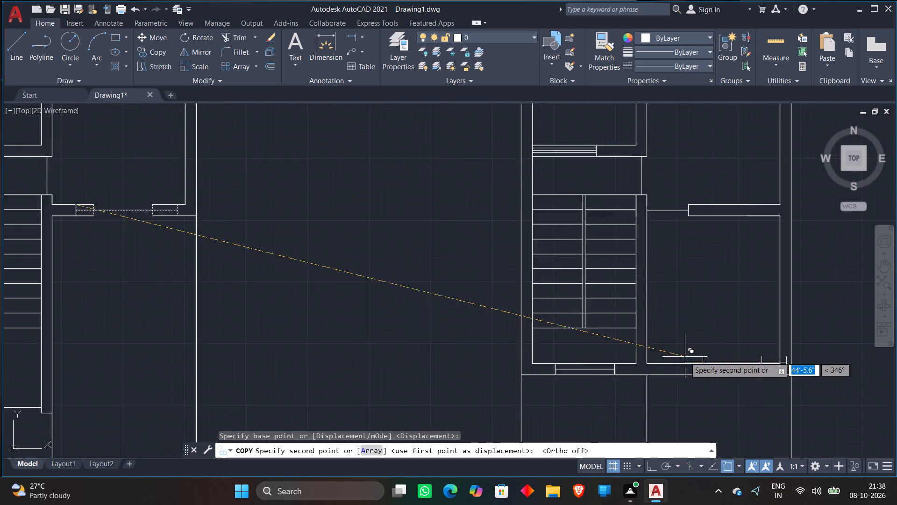
scroll(685, 357, up, 3)
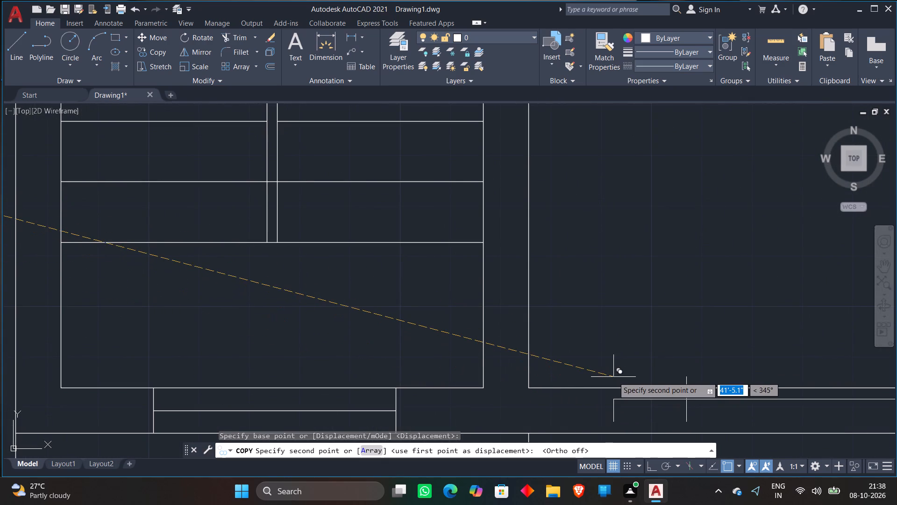
middle_drag(613, 377, 449, 44)
middle_drag(502, 130, 495, 359)
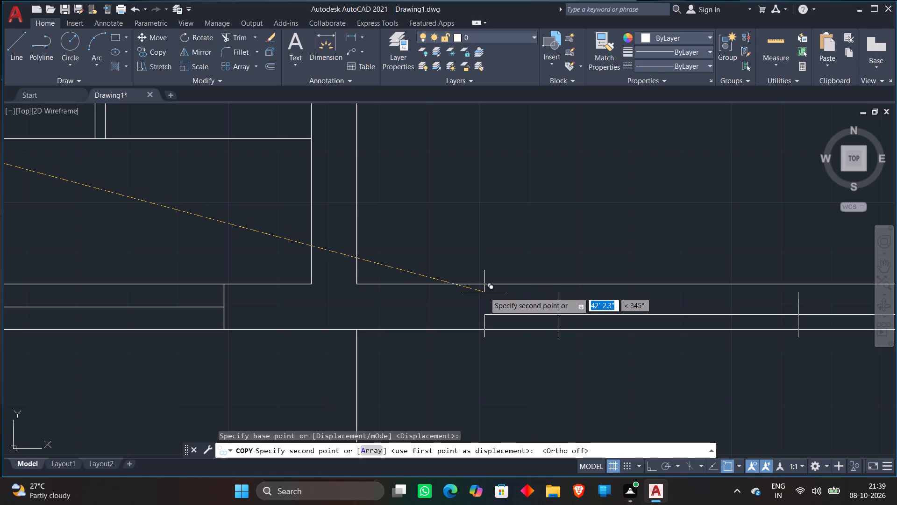
click(484, 288)
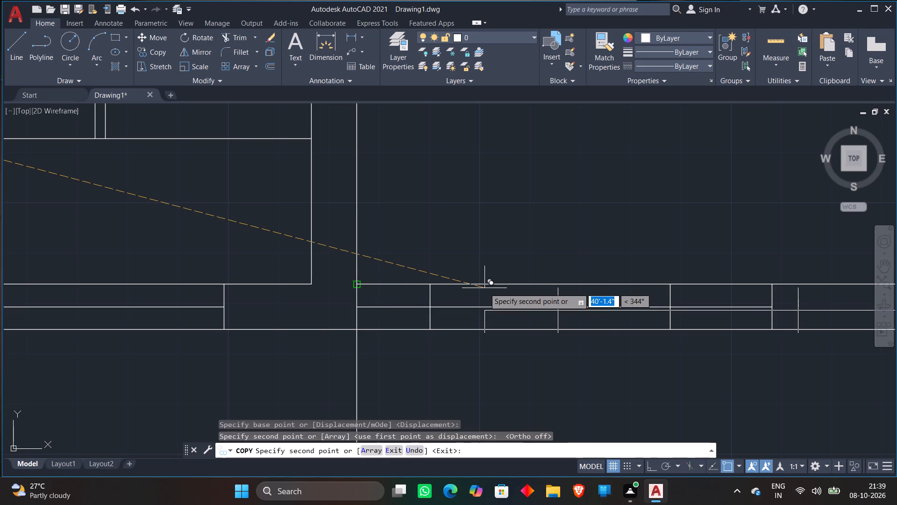
Undo the last copy placement and place the copied opening linework freehand across the cross wall, east of the front room's southwest inner corner.
key(ctrl+z)
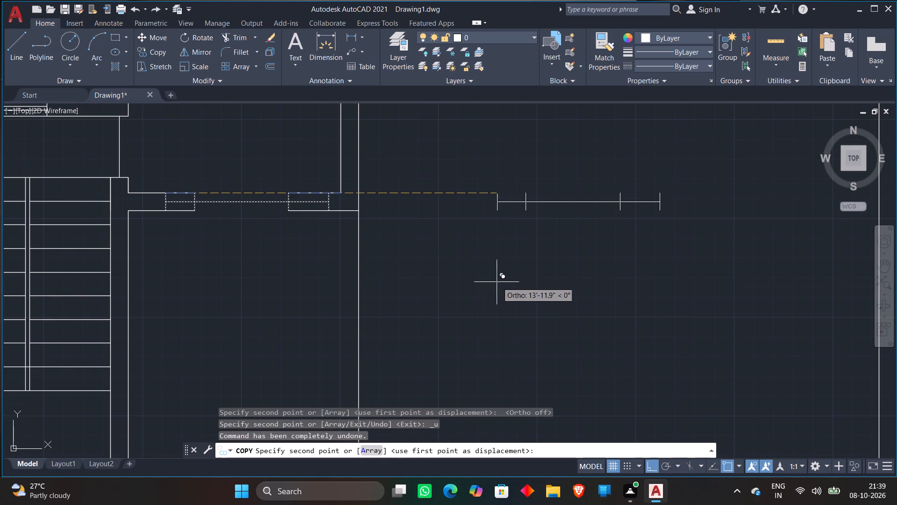
key(F8)
scroll(534, 281, down, 4)
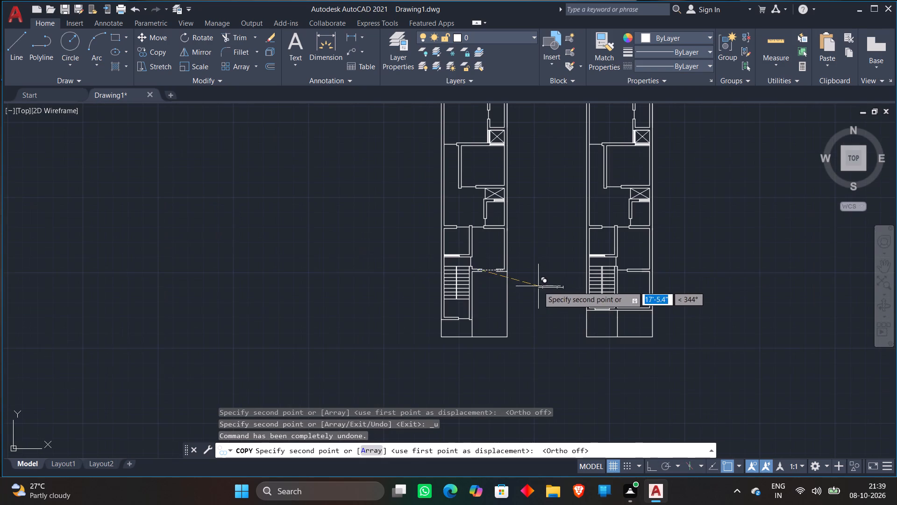
scroll(639, 316, up, 5)
scroll(577, 289, up, 3)
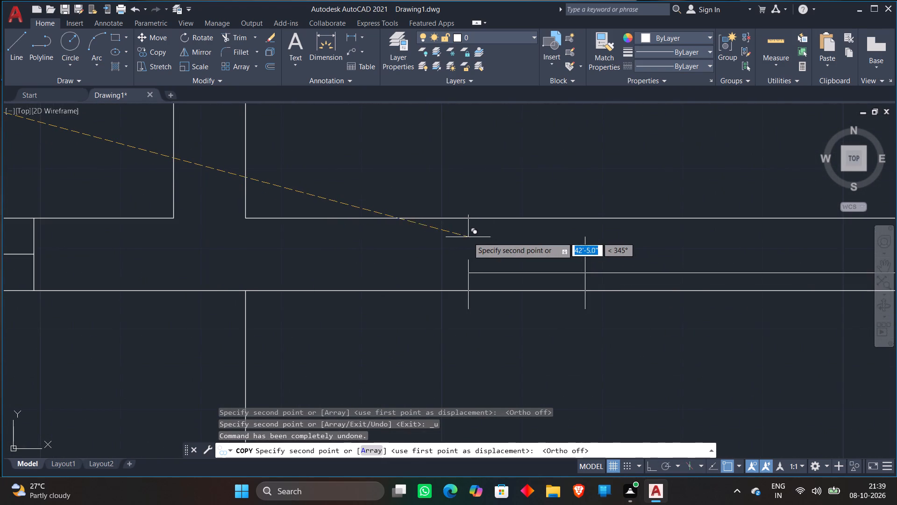
scroll(468, 237, down, 3)
scroll(462, 234, up, 3)
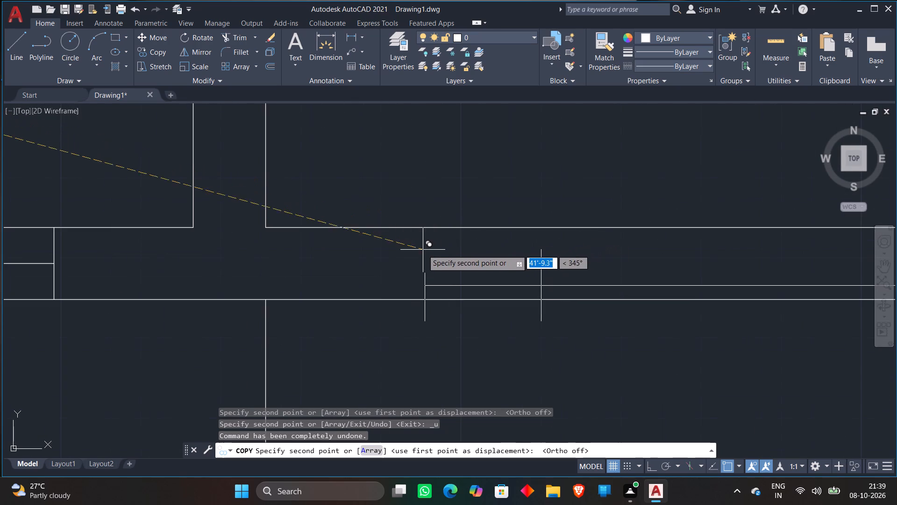
click(431, 246)
key(Escape)
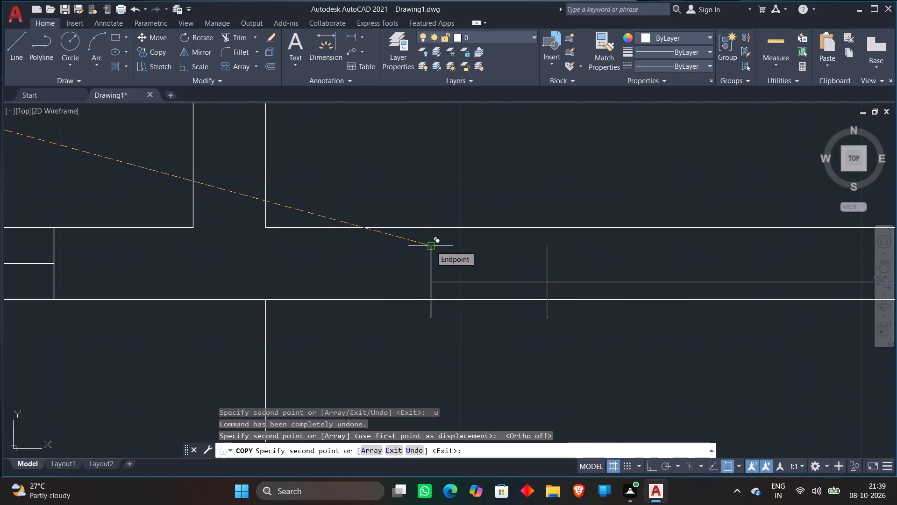
Extend the four vertical lines of the copied opening up to the cross wall's north face.
scroll(529, 169, down, 3)
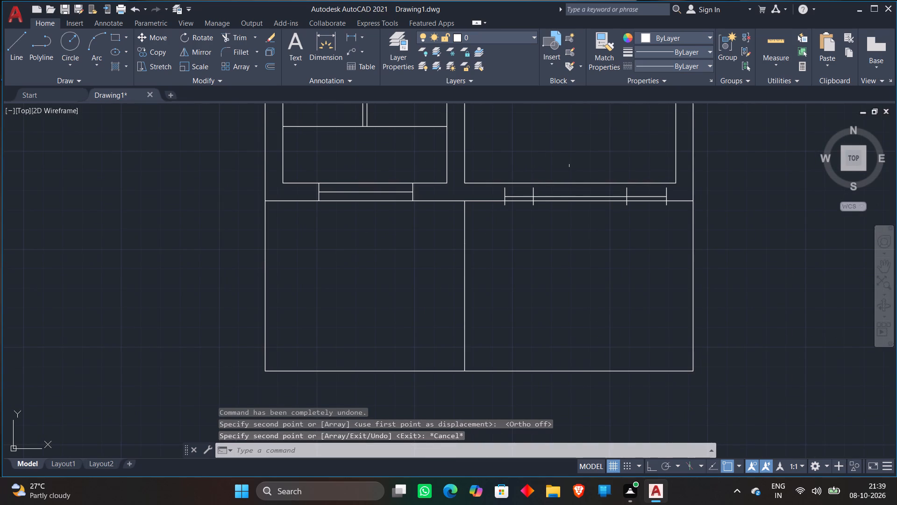
text(EX)
key(space)
scroll(513, 188, up, 2)
click(477, 202)
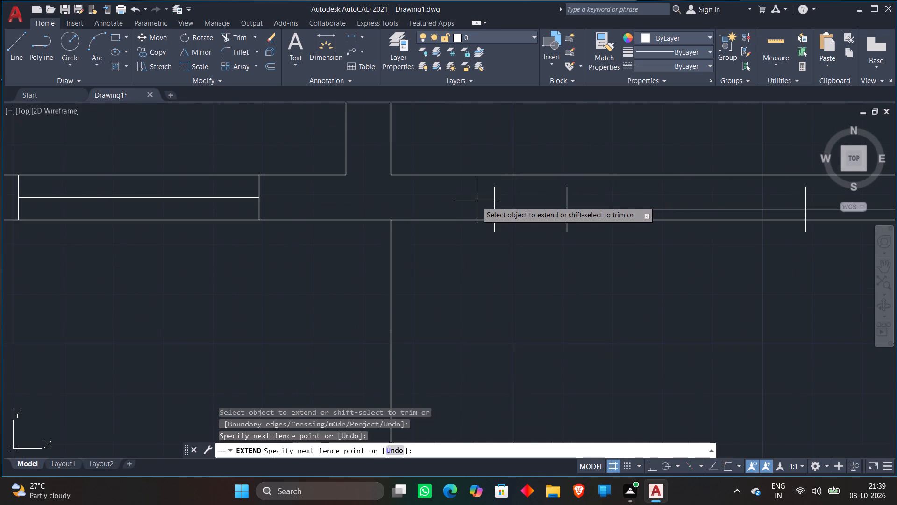
click(606, 190)
scroll(679, 188, down, 1)
middle_drag(679, 188, 477, 230)
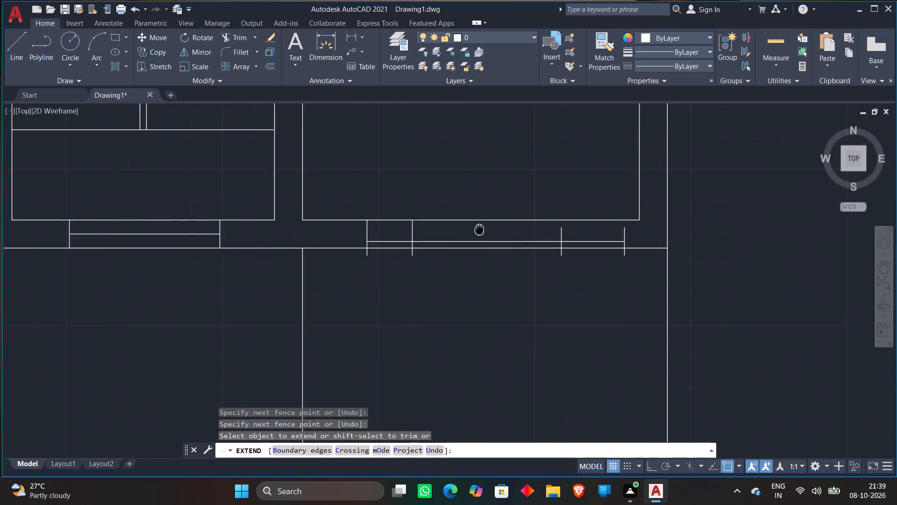
middle_drag(477, 230, 477, 230)
click(542, 235)
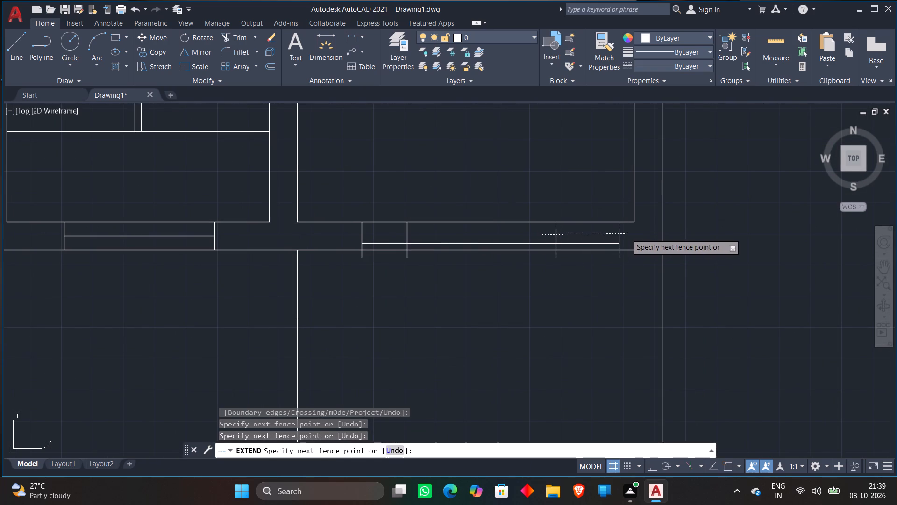
click(626, 234)
key(Escape)
Trim the four vertical opening lines where they overshoot the cross wall's south face.
text(TR)
key(space)
scroll(371, 258, up, 1)
click(336, 250)
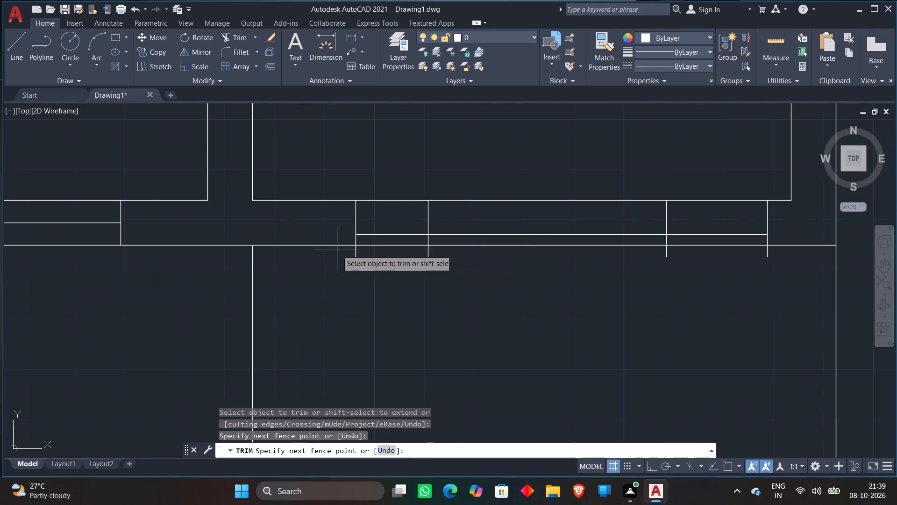
click(769, 255)
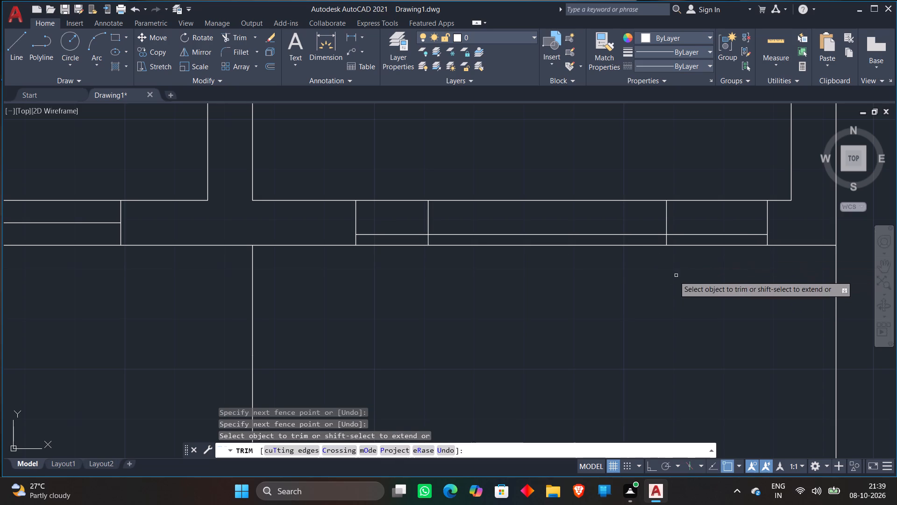
key(Escape)
Move the copied opening's horizontal line up to the midpoint of its east end line, centring it in the cross wall.
click(572, 234)
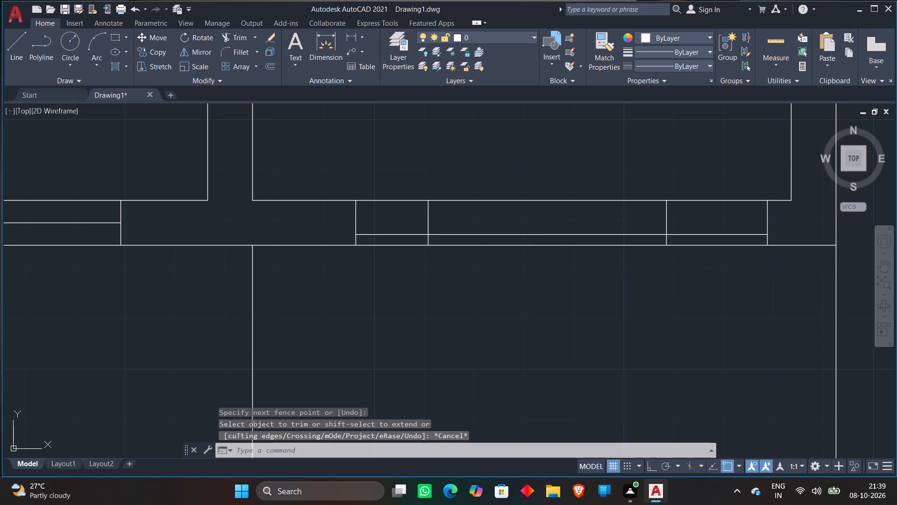
key(m)
key(Return)
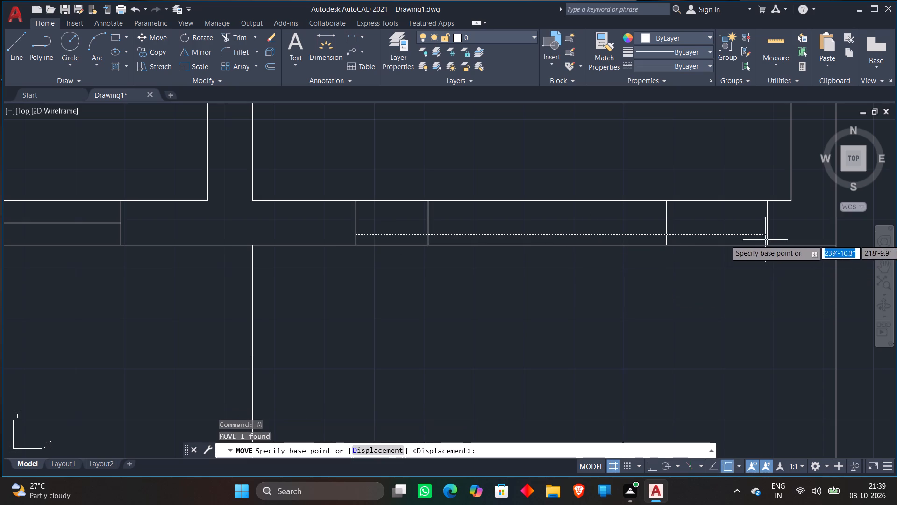
click(769, 238)
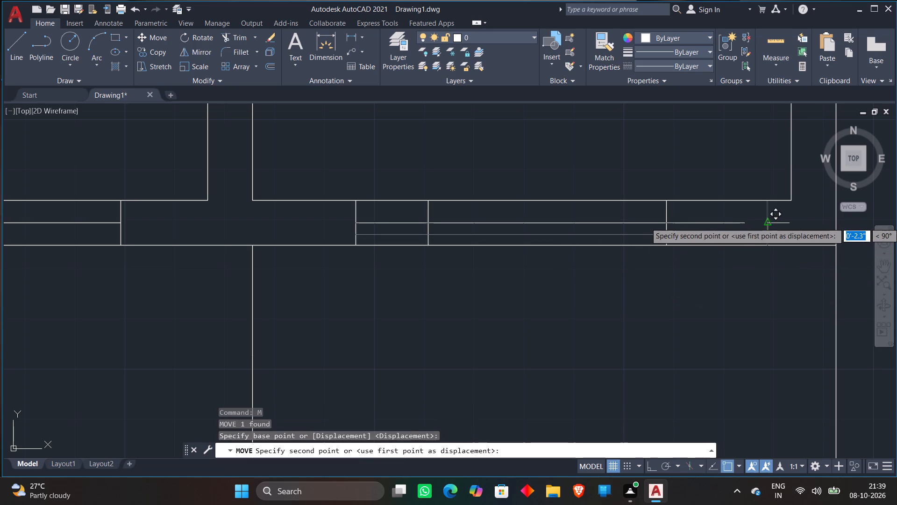
click(766, 223)
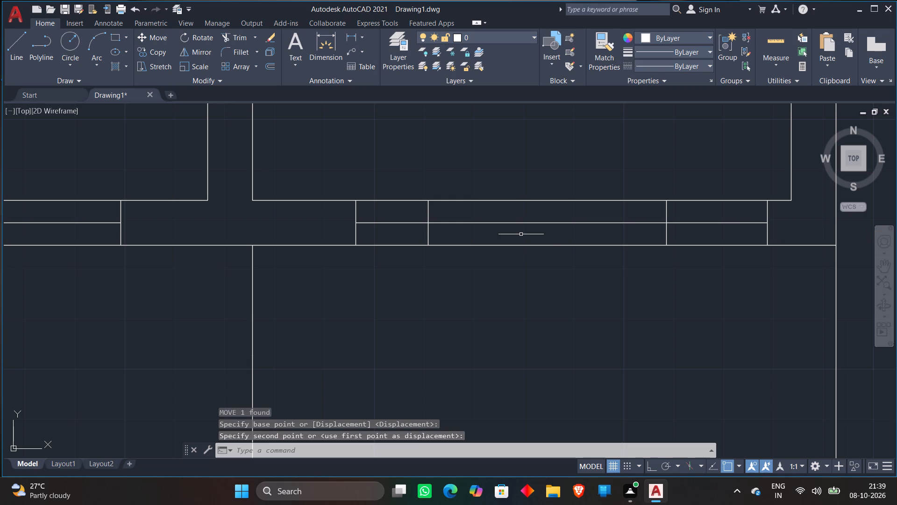
Trim the cross wall's south and north faces between the two inner opening lines, keeping the centre line.
text(TR)
key(space)
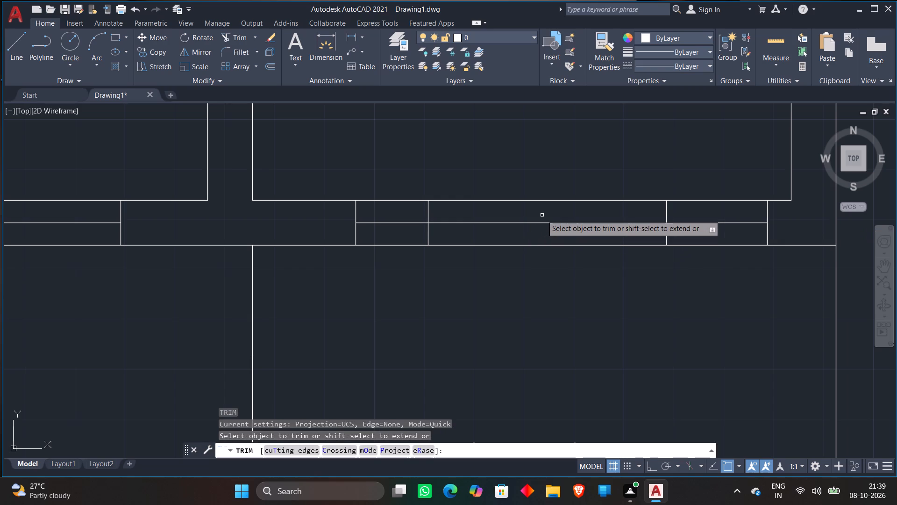
scroll(542, 215, up, 2)
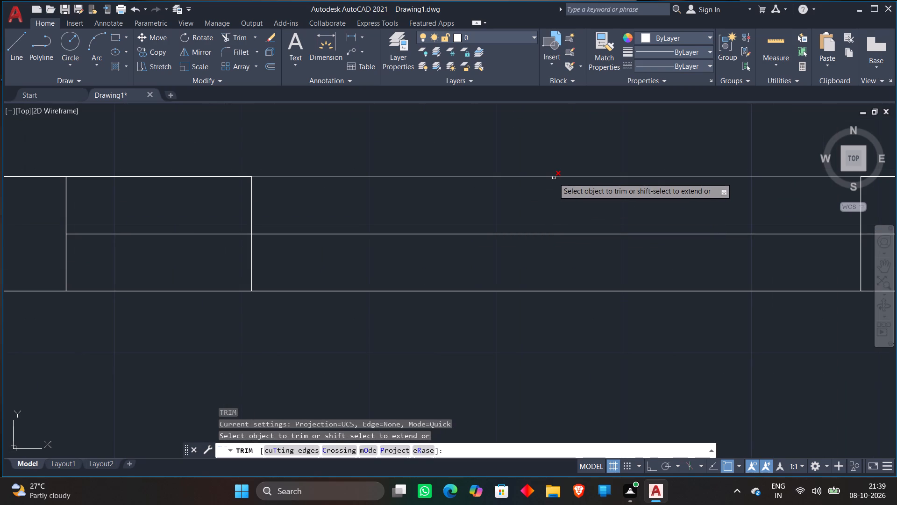
scroll(554, 178, down, 1)
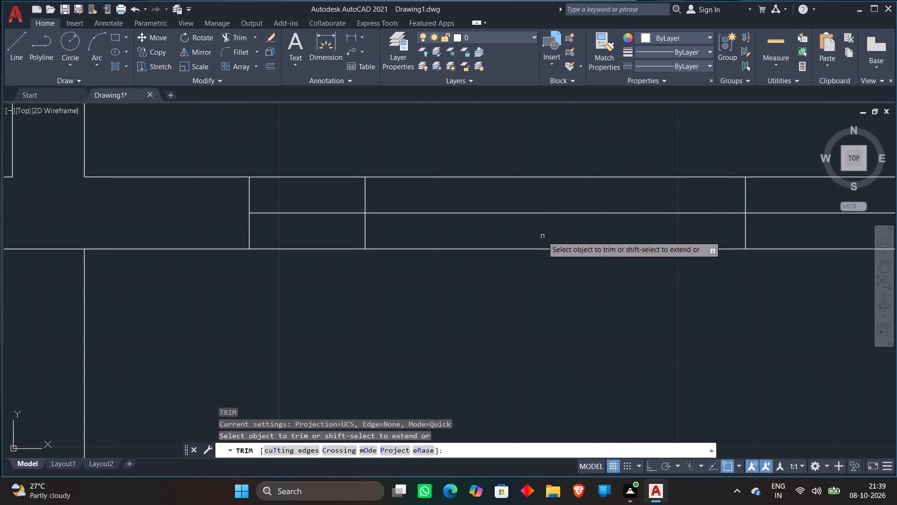
click(543, 232)
click(533, 283)
click(561, 192)
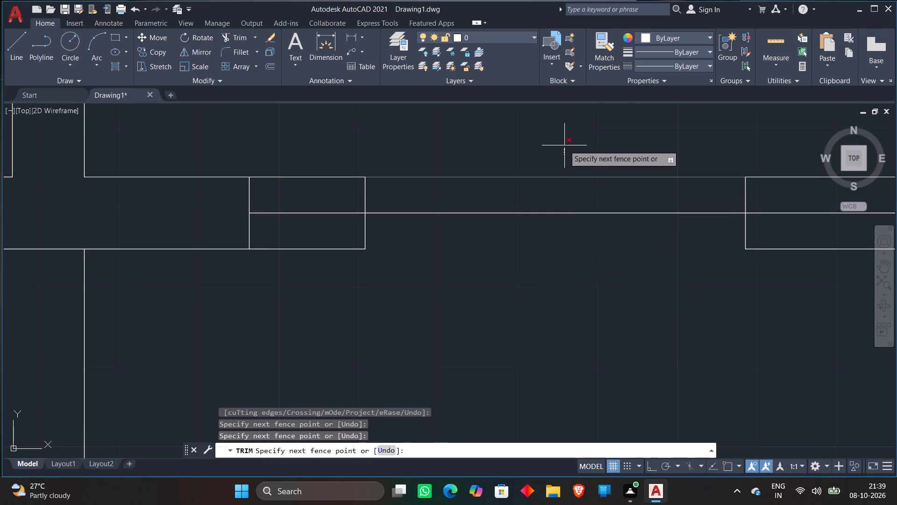
click(564, 145)
key(Escape)
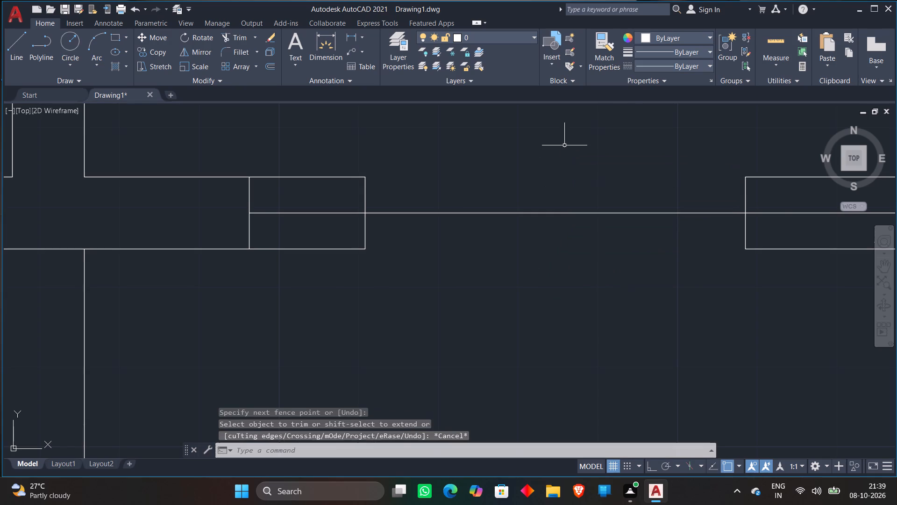
Delete the lower part of the vertical line dividing the open area south of the cross wall in the duplicated plan.
scroll(564, 145, down, 3)
scroll(478, 248, down, 1)
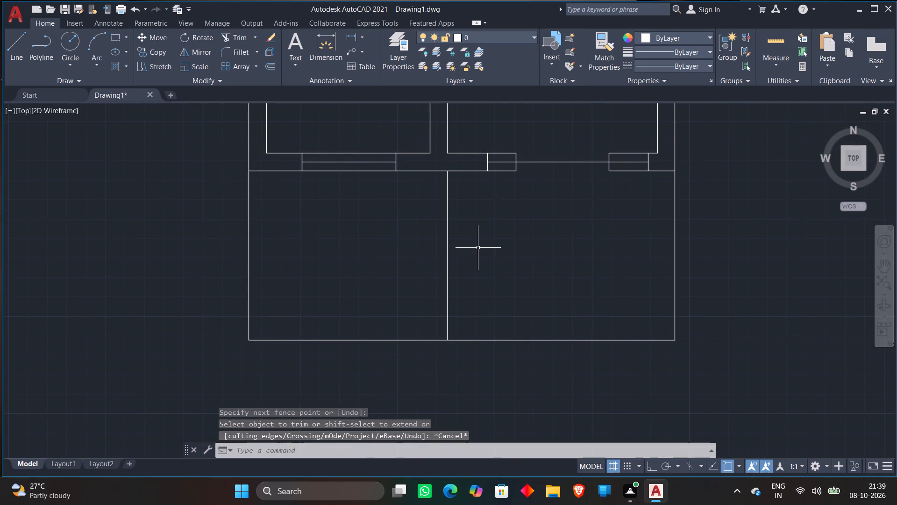
scroll(487, 219, down, 2)
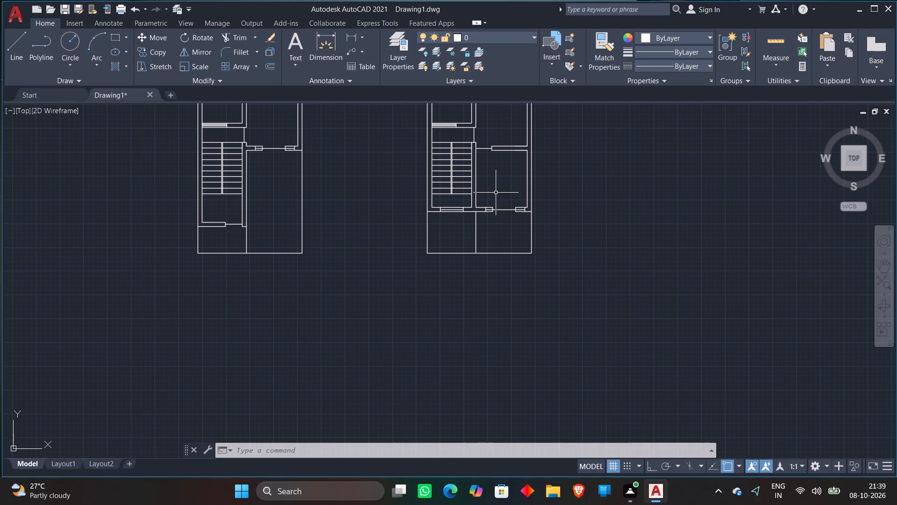
scroll(496, 193, up, 2)
click(466, 287)
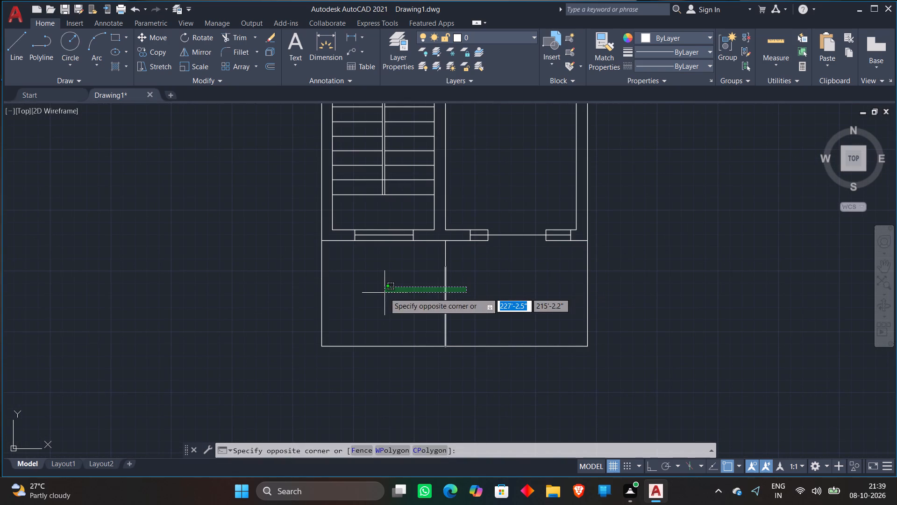
click(384, 293)
key(Delete)
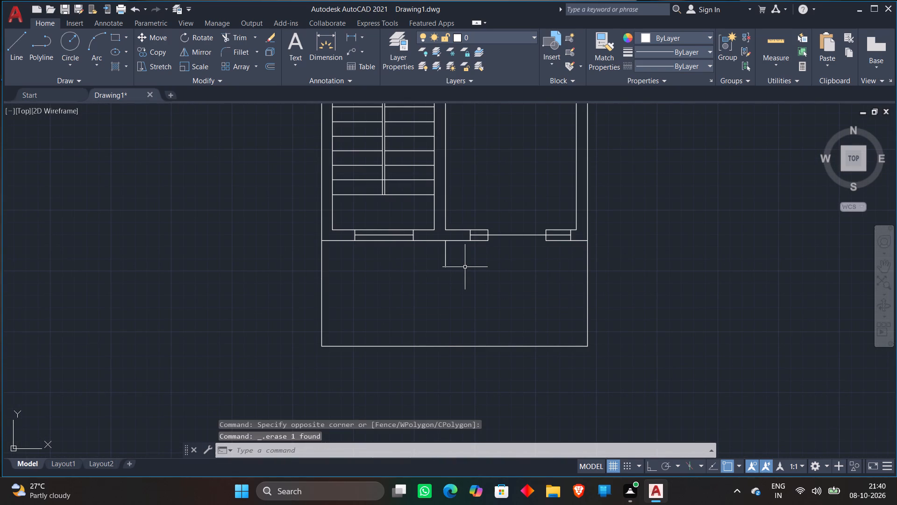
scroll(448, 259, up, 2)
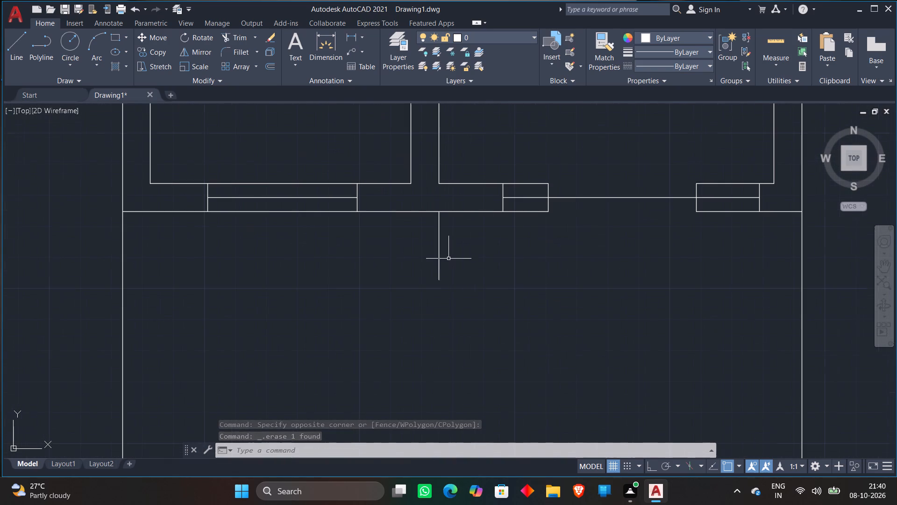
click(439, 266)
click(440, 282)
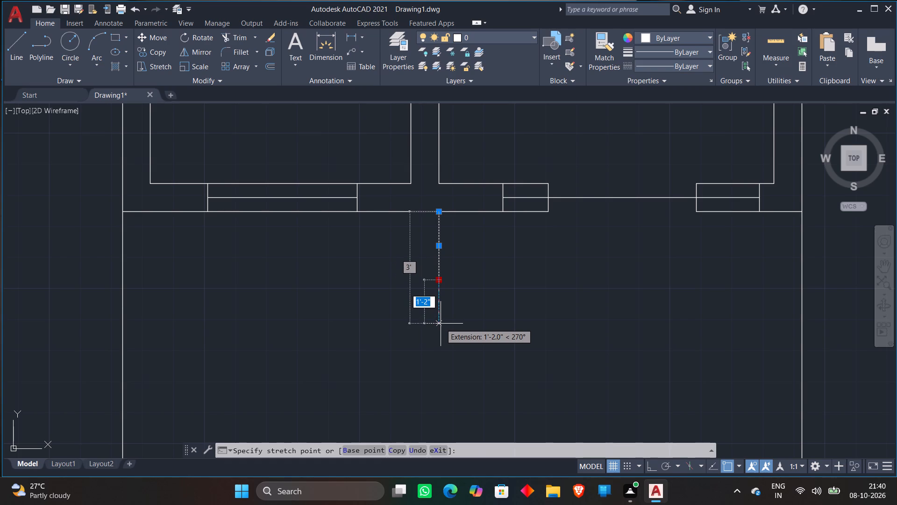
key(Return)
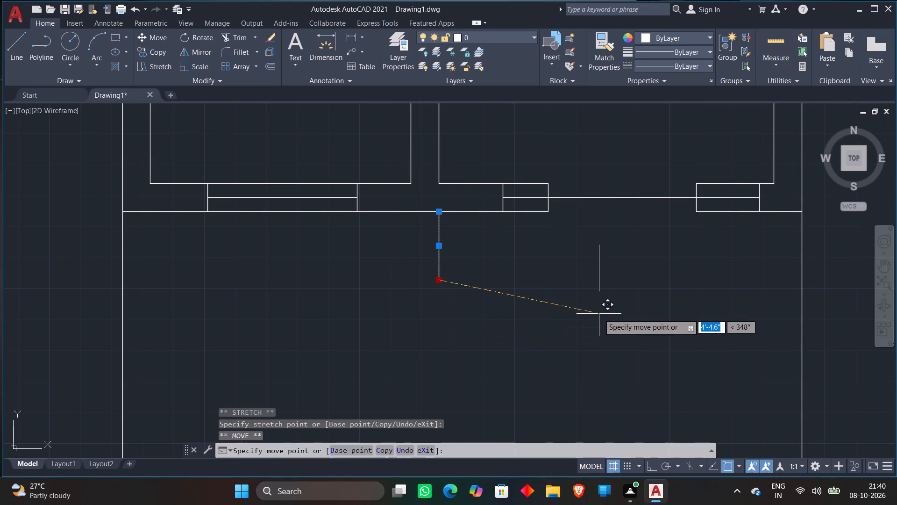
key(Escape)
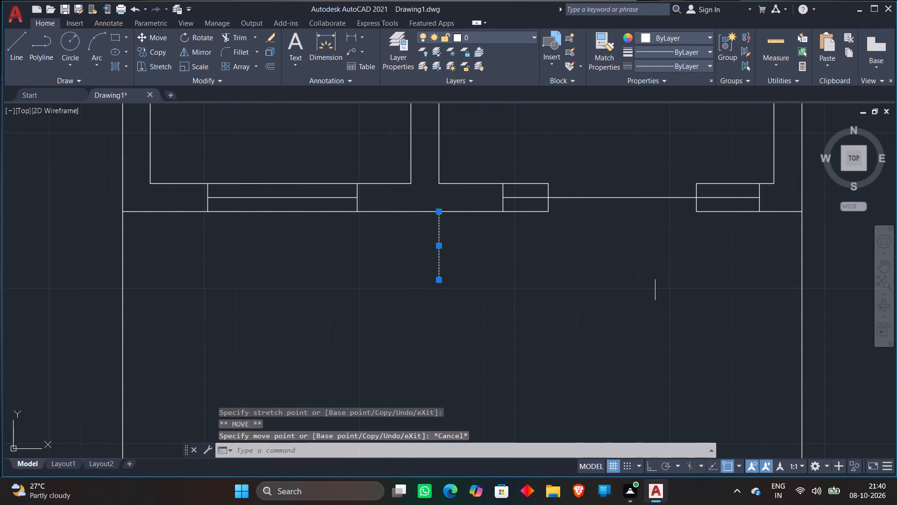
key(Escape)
Delete the remaining short vertical line below the cross wall.
click(440, 251)
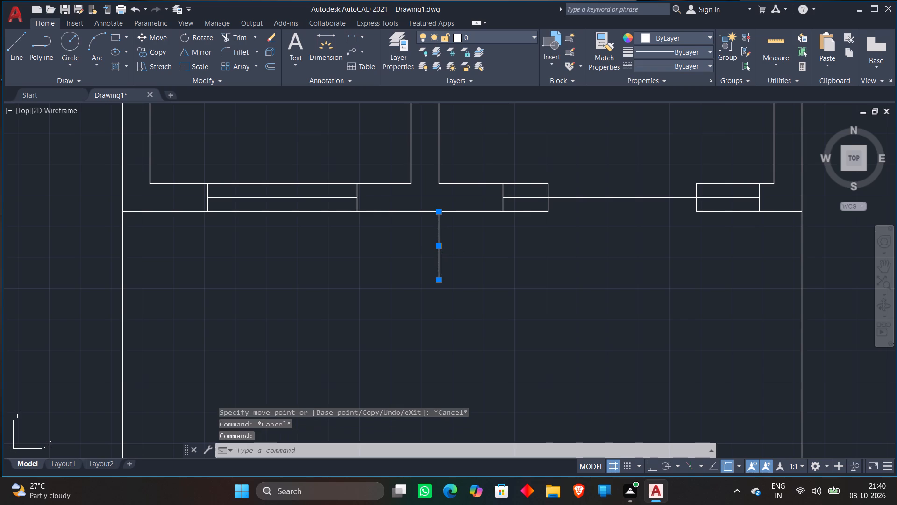
key(Delete)
Draw a line 3' south from the cross wall's south face below the front room's southwest corner, continuing east past the outer east boundary line.
key(l)
key(Return)
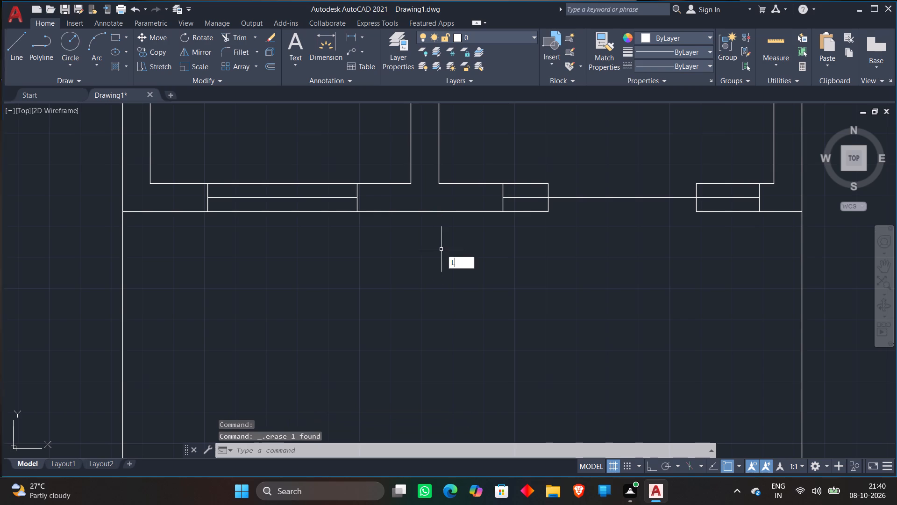
click(438, 209)
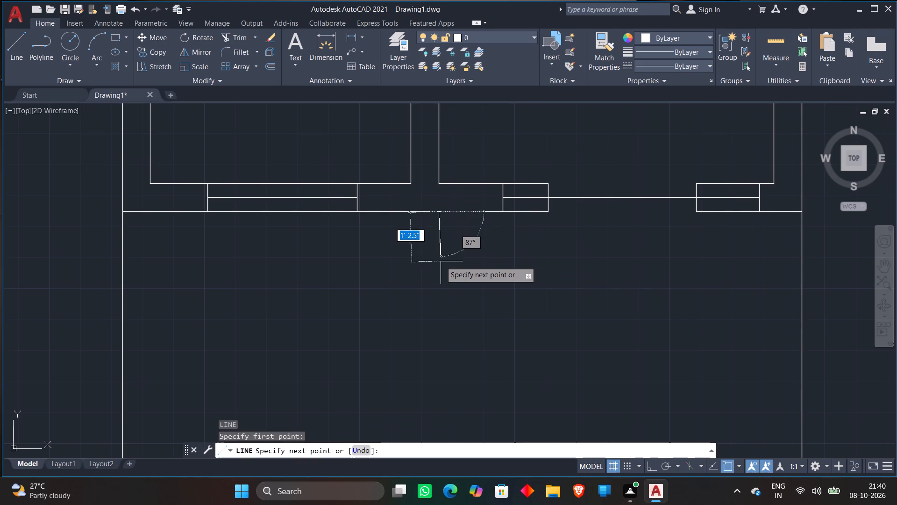
key(F8)
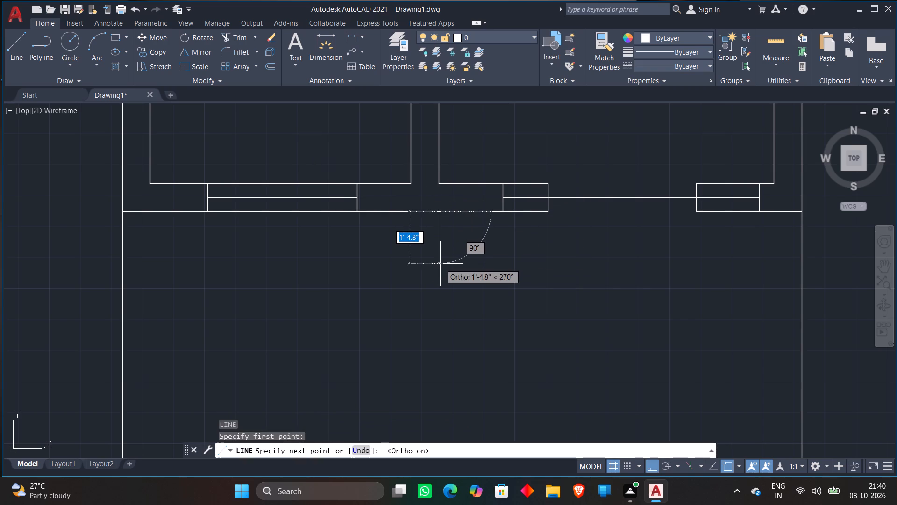
text(3')
key(Return)
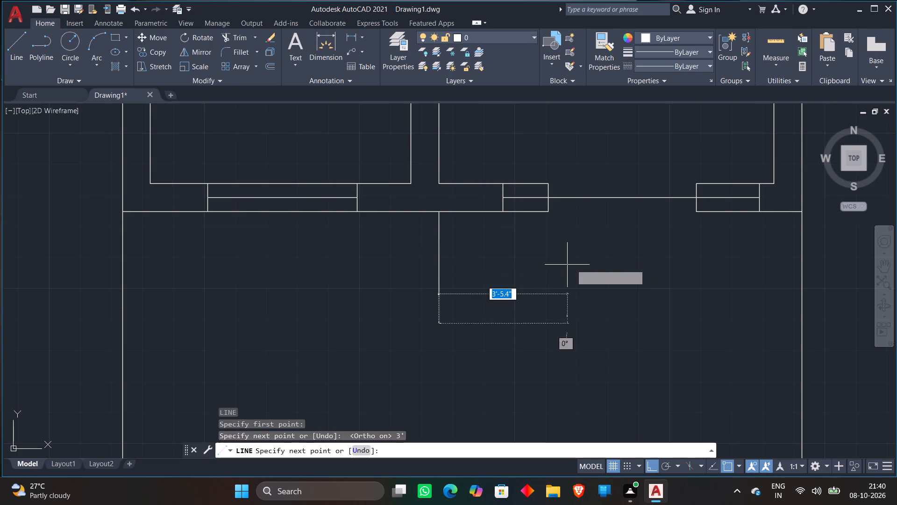
click(821, 263)
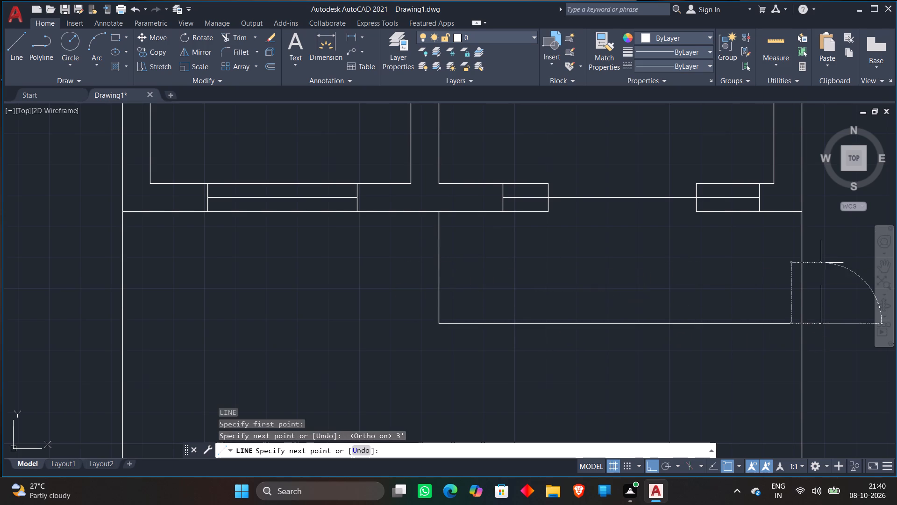
key(Escape)
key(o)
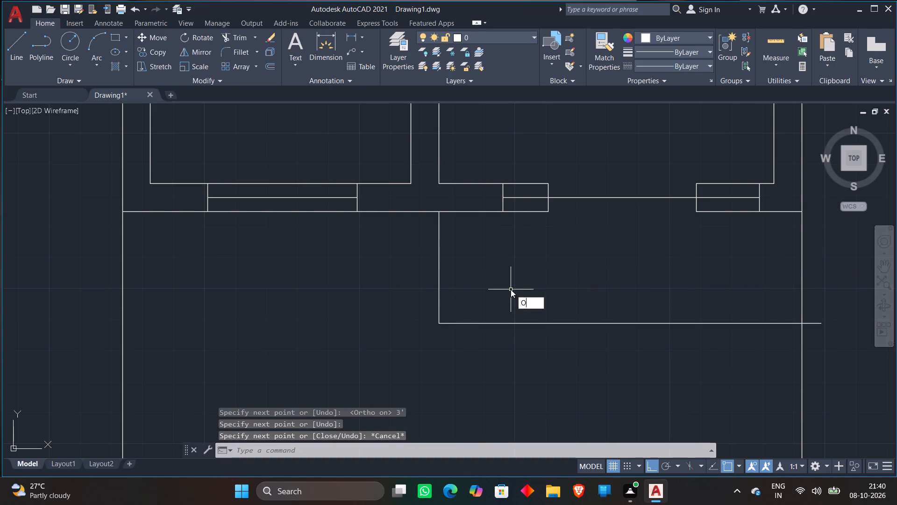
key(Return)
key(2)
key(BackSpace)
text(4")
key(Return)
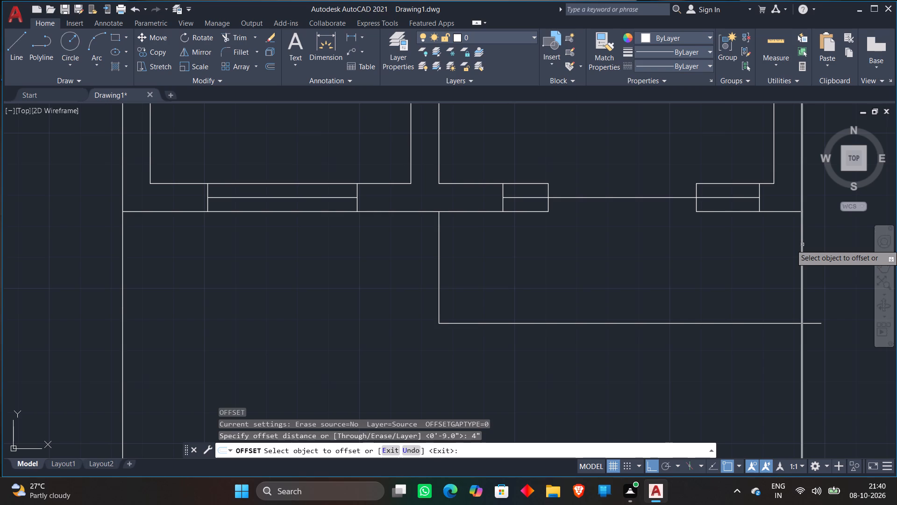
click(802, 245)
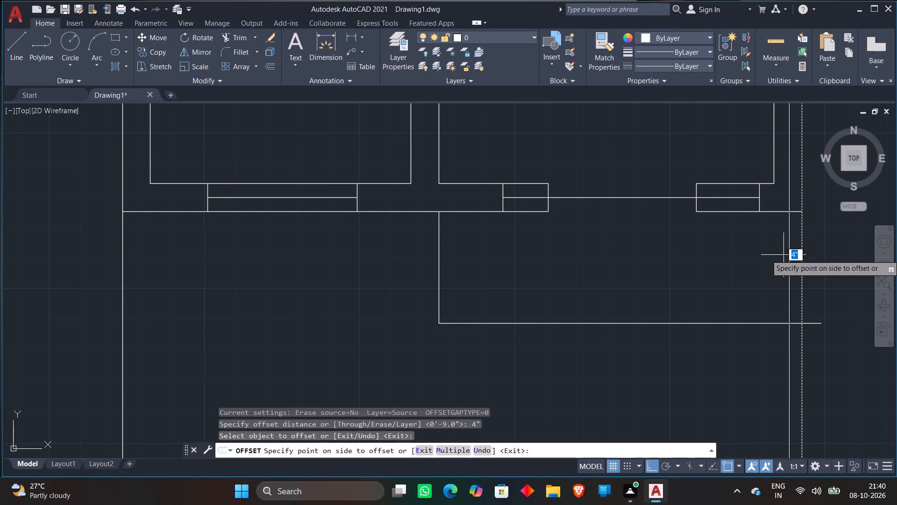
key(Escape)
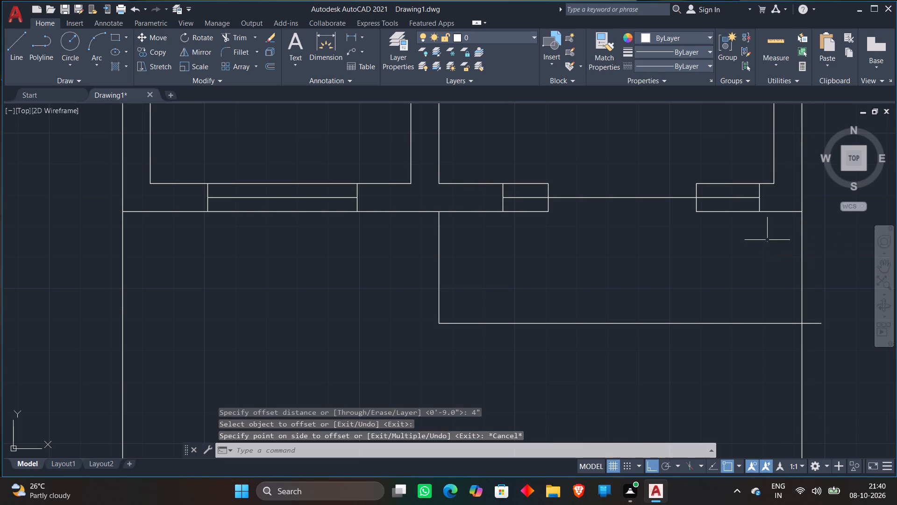
Offset the projection's west line 4" to the west and its south line 4" to the south.
key(o)
key(Return)
text(4')
key(Return)
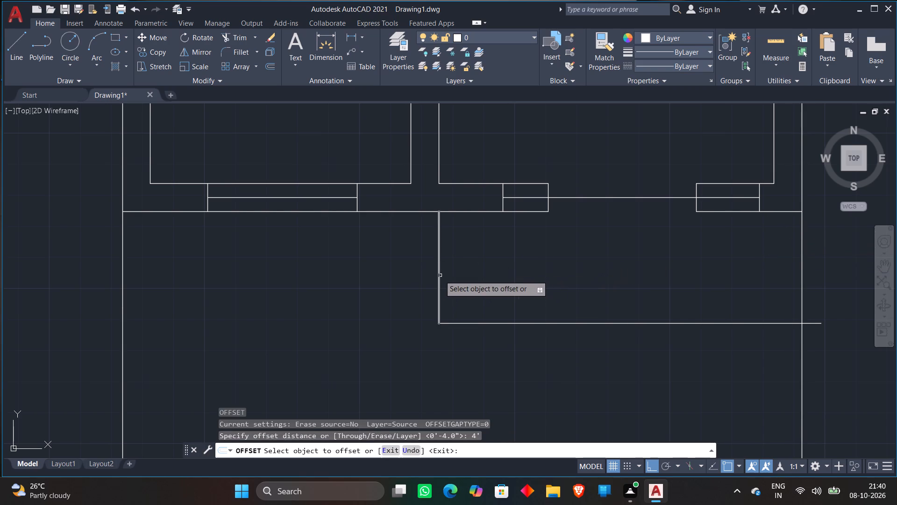
click(440, 275)
key(BackSpace)
text(4")
key(Return)
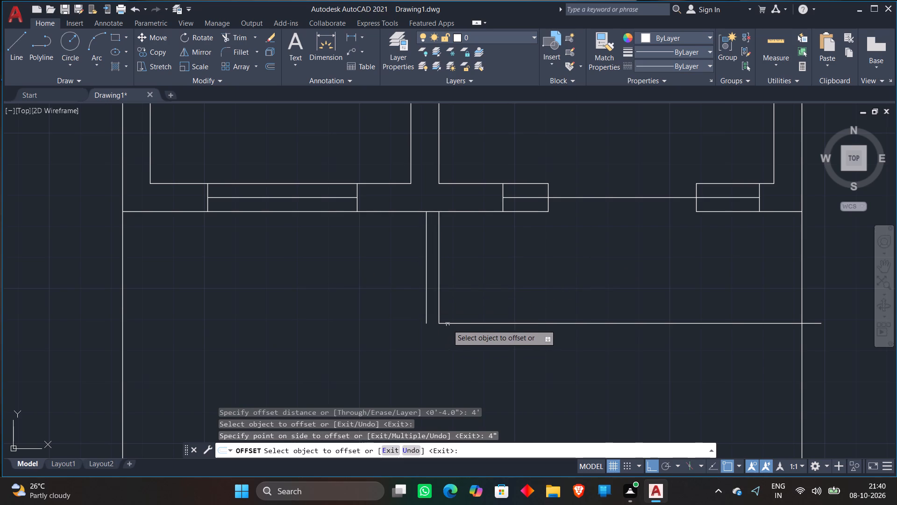
click(448, 324)
key(BackSpace)
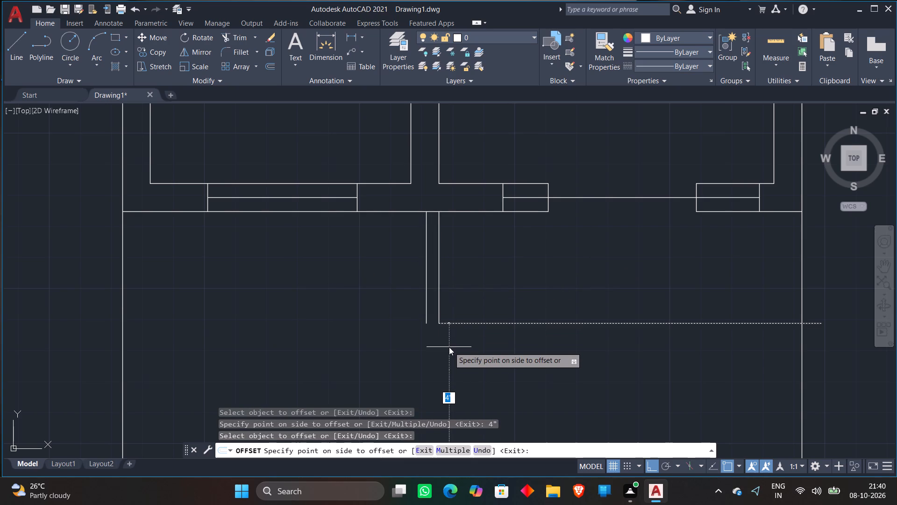
text(4")
key(Return)
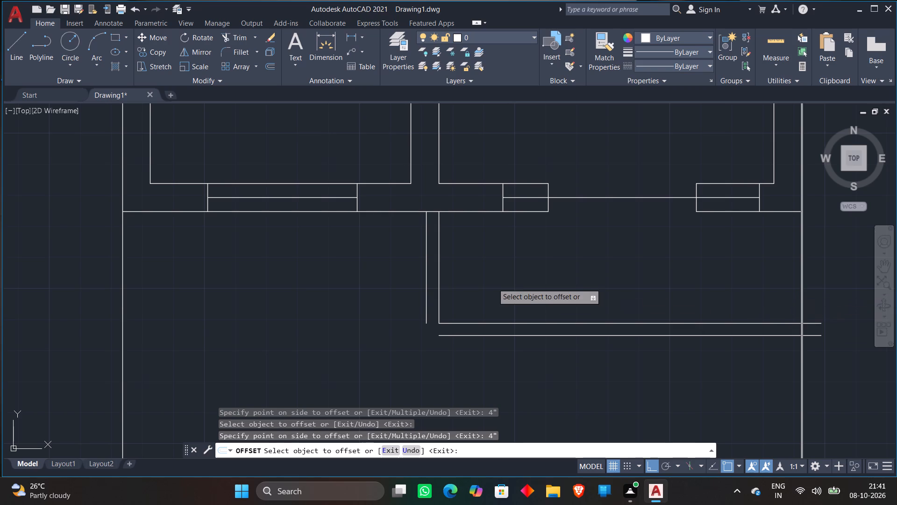
key(Escape)
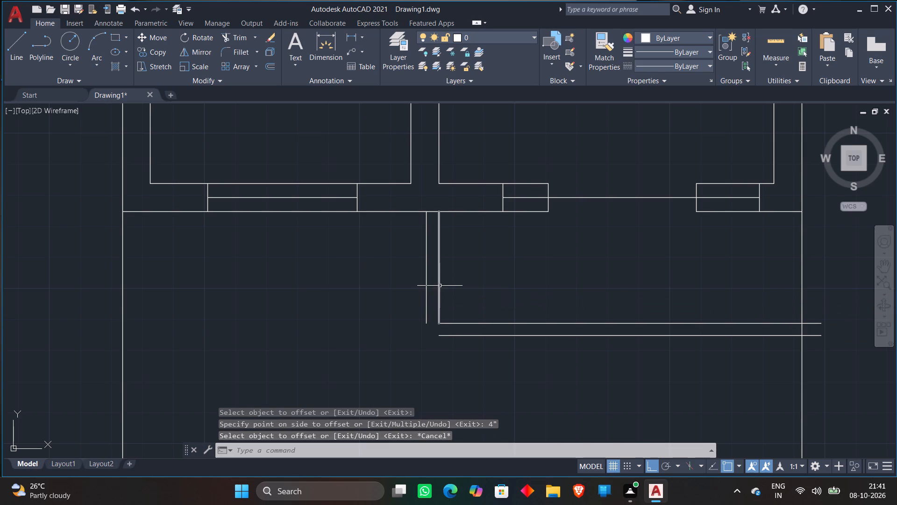
Fillet the projection's two outer offset lines with zero radius into a square southwest corner.
scroll(774, 267, down, 1)
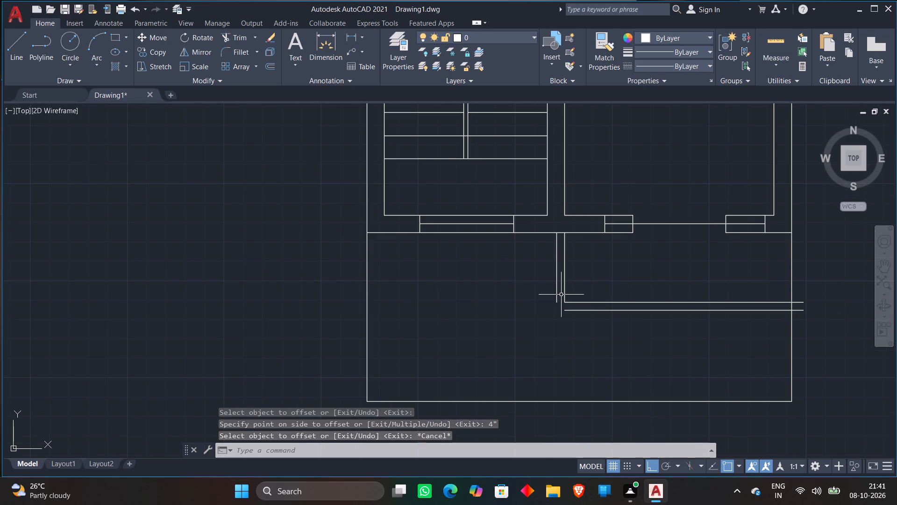
text(F)
key(space)
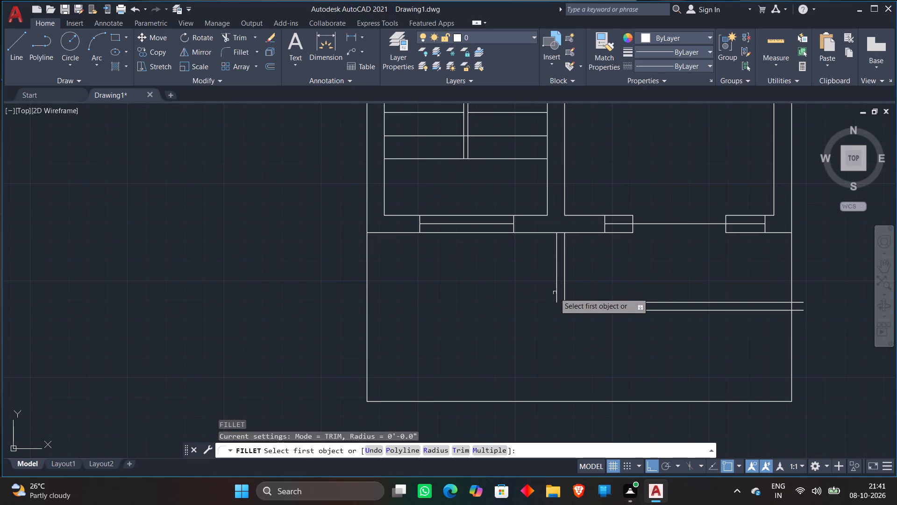
click(556, 294)
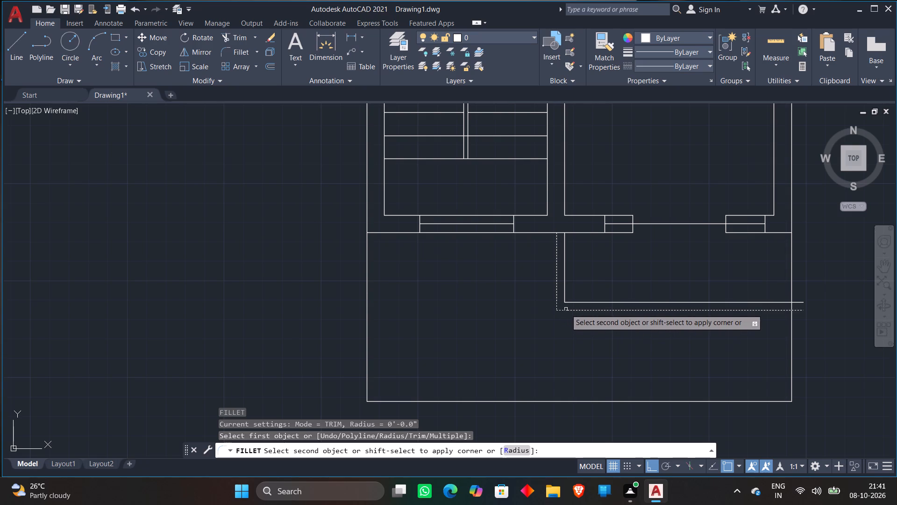
click(566, 309)
key(Escape)
Trim the ends of the projection's two south lines that extend past the outer east boundary line.
text(TR)
key(space)
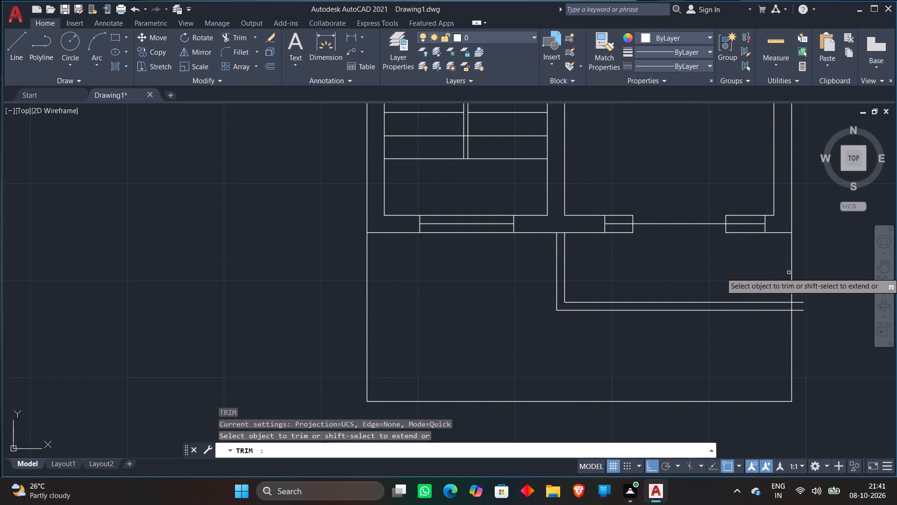
click(798, 298)
click(800, 314)
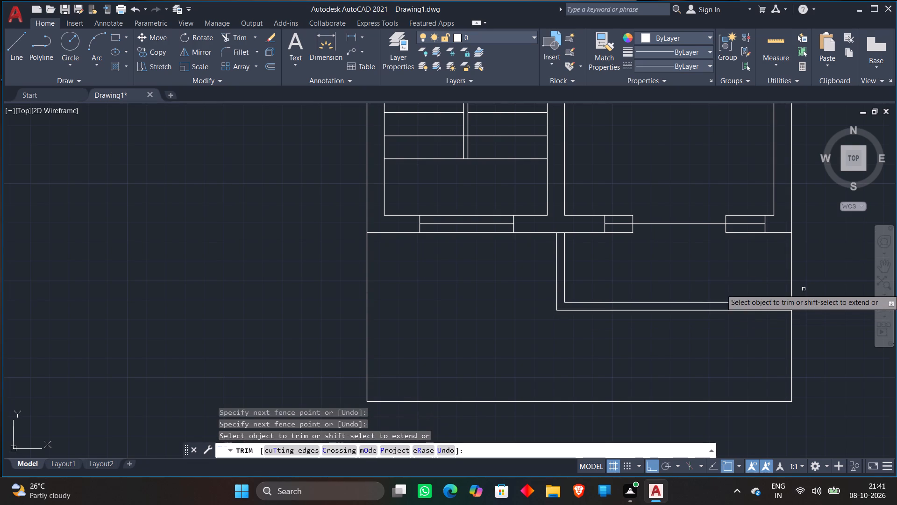
scroll(806, 275, down, 1)
middle_drag(806, 275, 717, 317)
key(Escape)
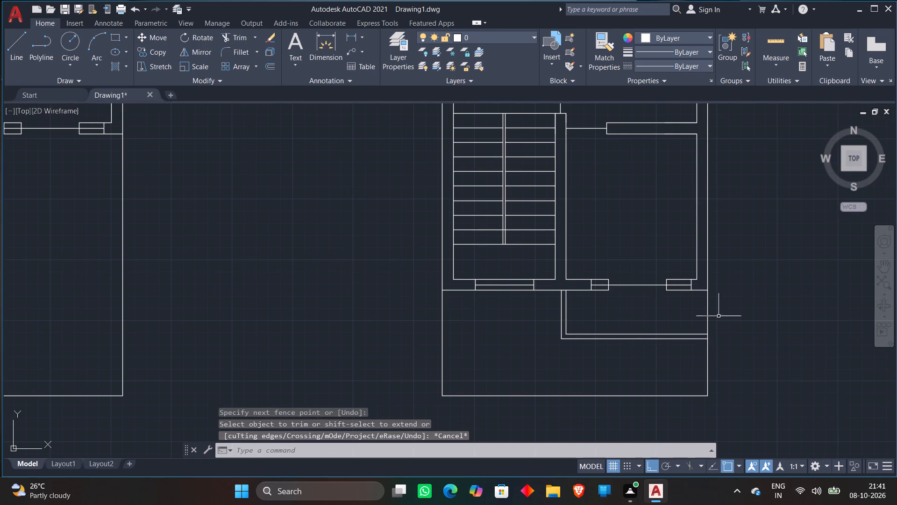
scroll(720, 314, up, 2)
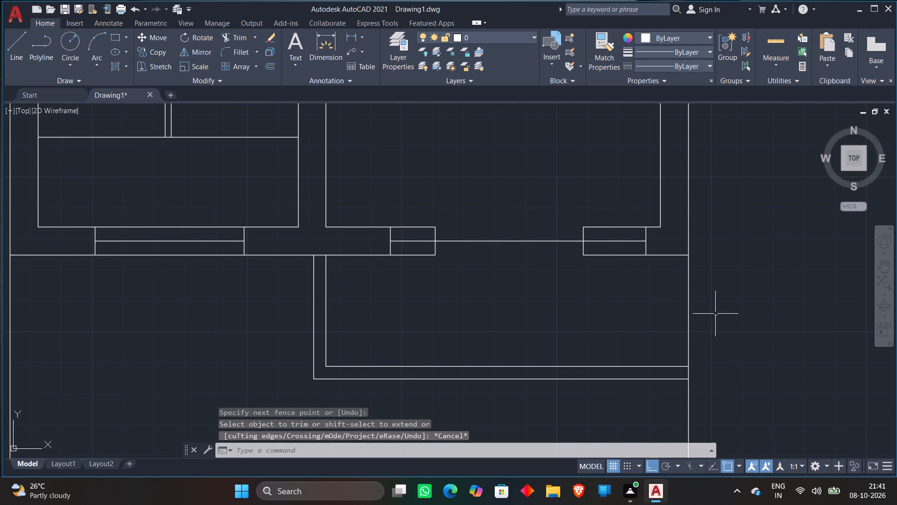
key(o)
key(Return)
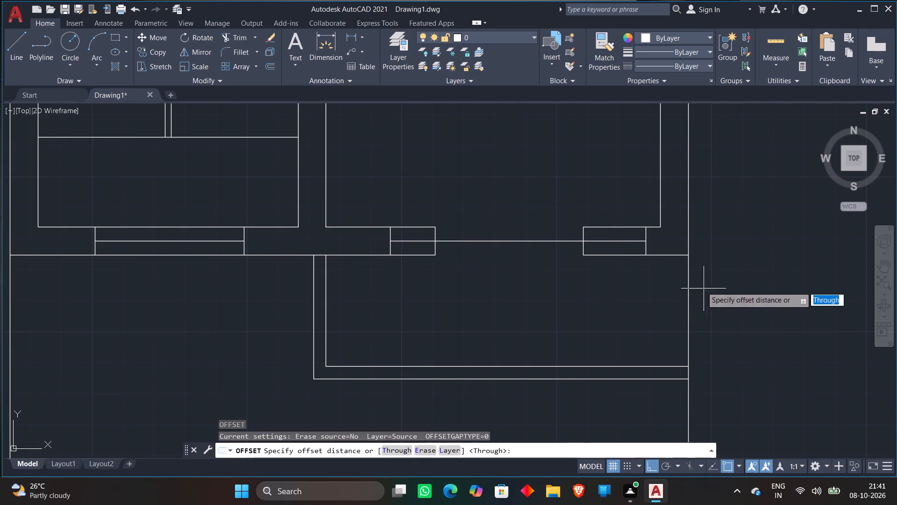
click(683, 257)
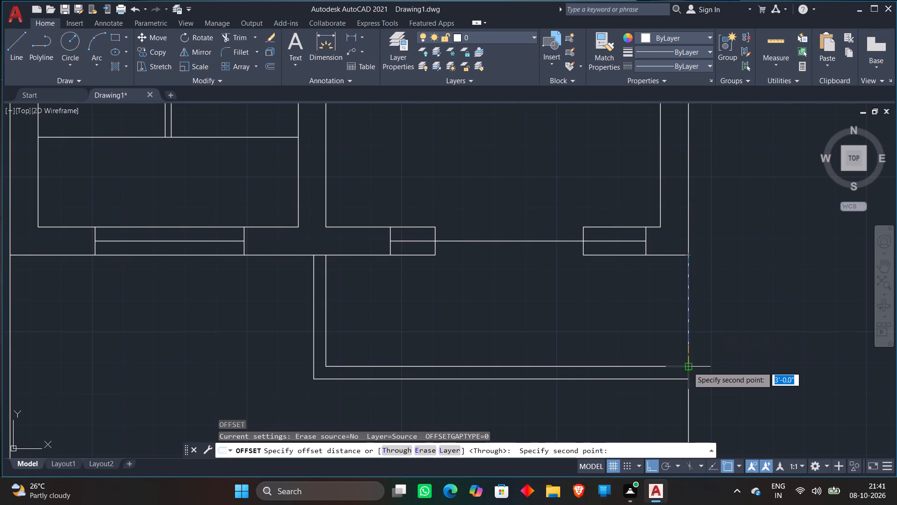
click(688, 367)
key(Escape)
Offset the outer east boundary line beside the projection 4" inward to the west.
key(o)
key(Return)
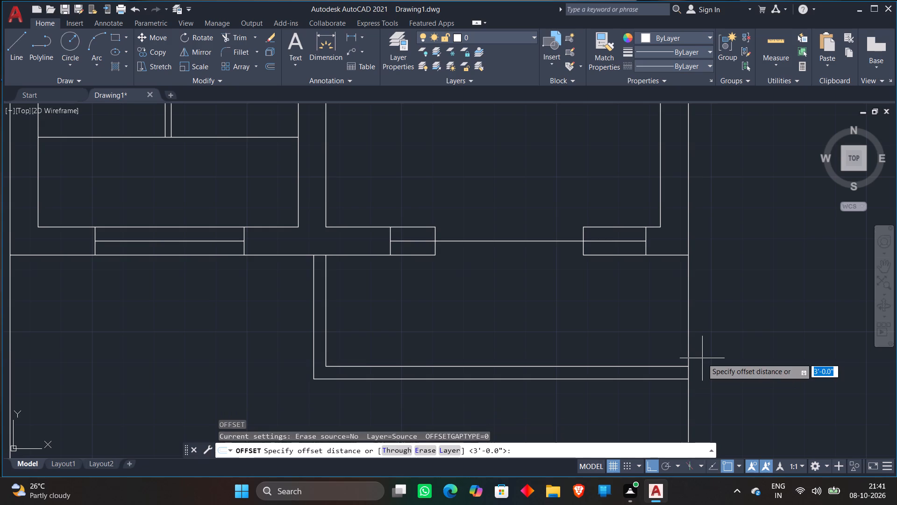
key(4)
key(shift+quotedbl)
key(Return)
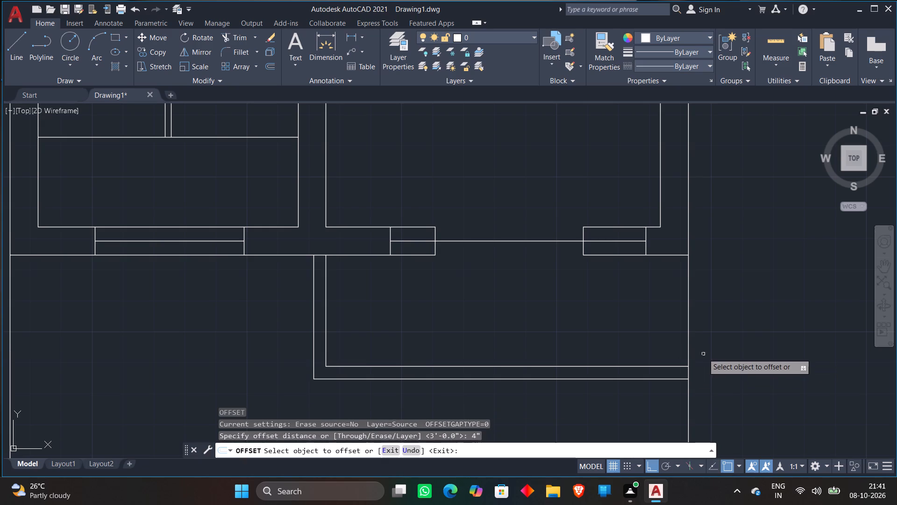
click(688, 344)
click(660, 346)
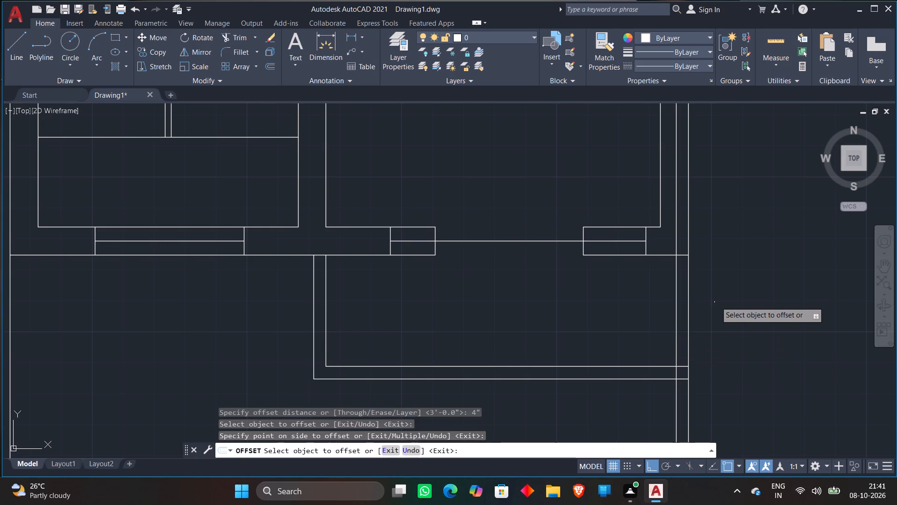
scroll(717, 301, down, 2)
key(Escape)
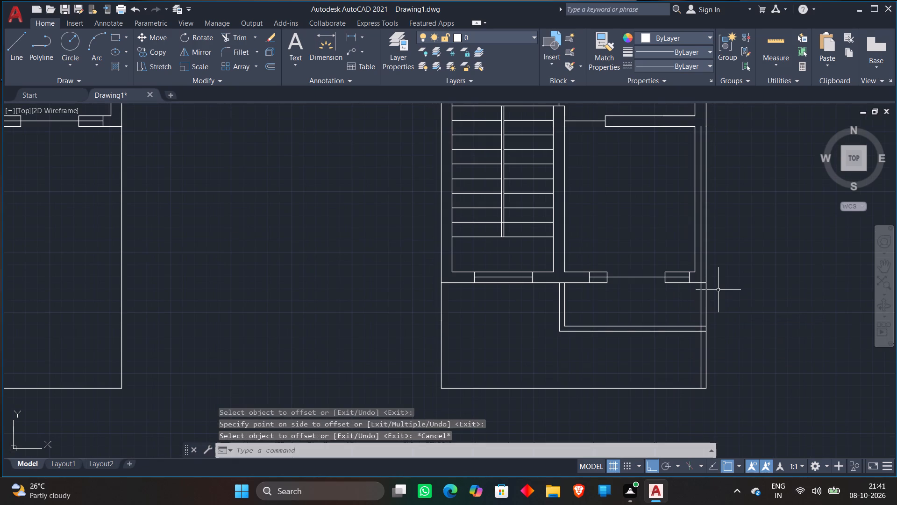
Trim the new east inner line above the cross wall and below the projection, and clean up the projection's inner southeast corner.
text(TR)
key(space)
scroll(705, 335, up, 4)
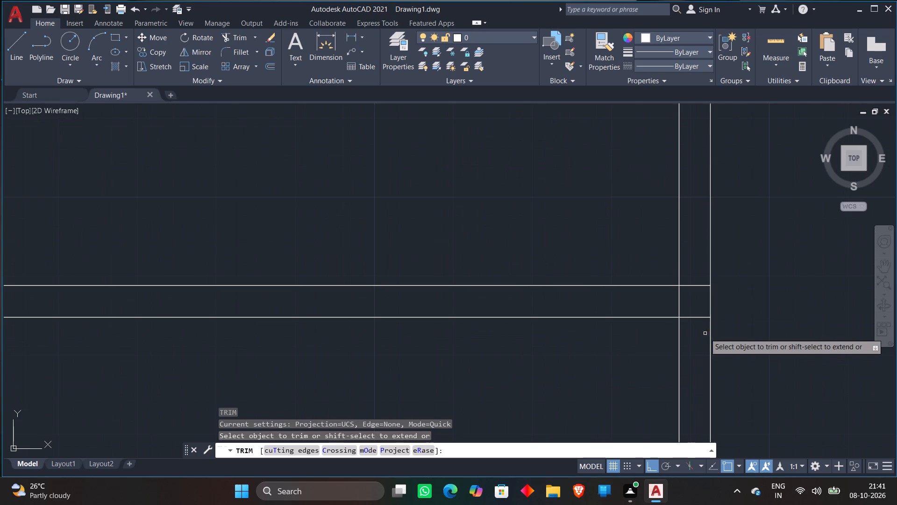
click(672, 310)
click(698, 267)
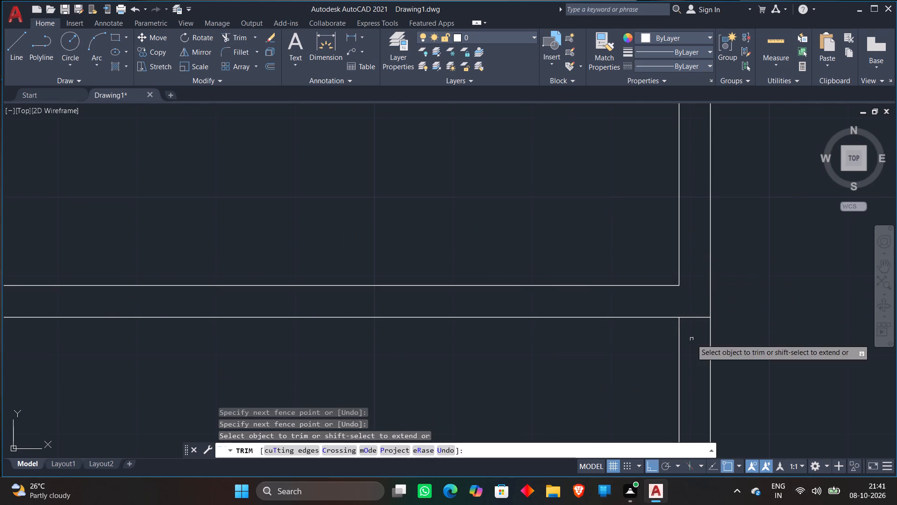
click(691, 339)
click(673, 350)
scroll(726, 251, down, 4)
middle_drag(726, 251, 734, 377)
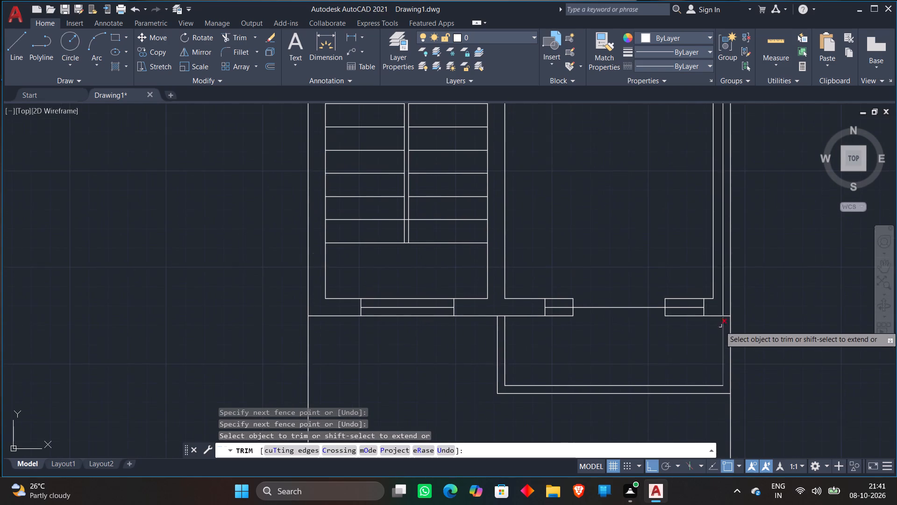
scroll(719, 316, up, 2)
click(725, 297)
click(735, 288)
scroll(780, 259, down, 3)
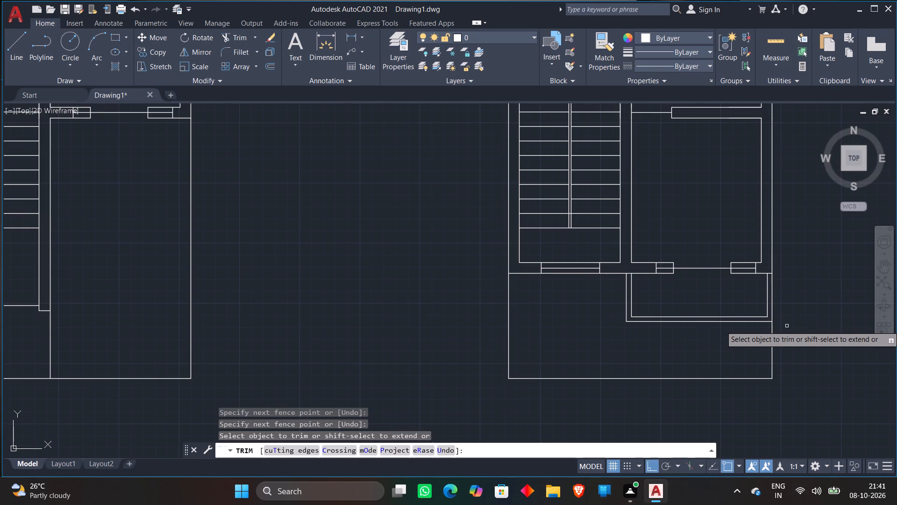
key(Escape)
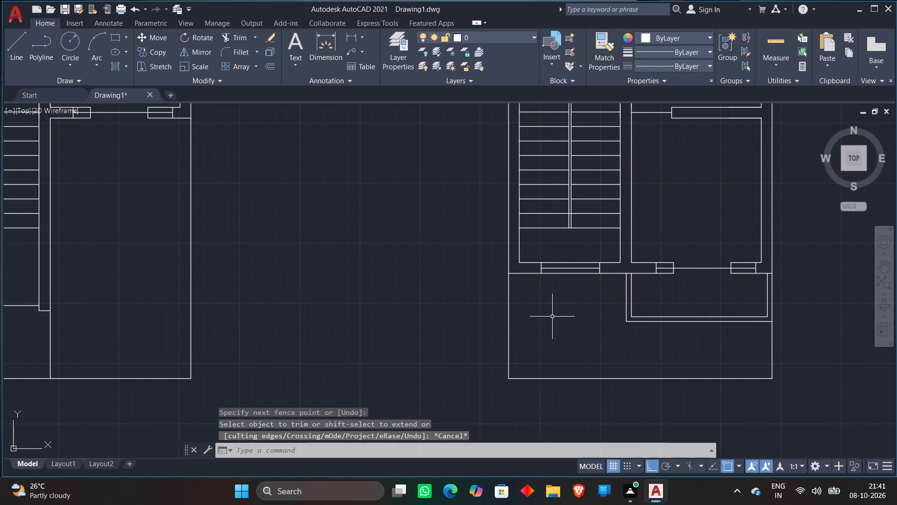
Move the whole duplicated plan straight west, closer to the original plan.
scroll(552, 317, down, 2)
scroll(671, 286, down, 1)
middle_drag(671, 286, 657, 353)
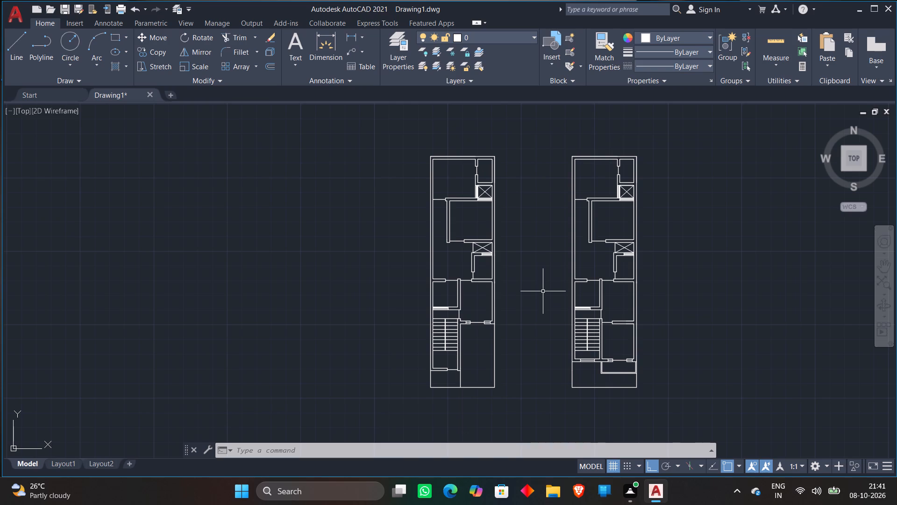
click(560, 147)
click(668, 404)
right_click(672, 382)
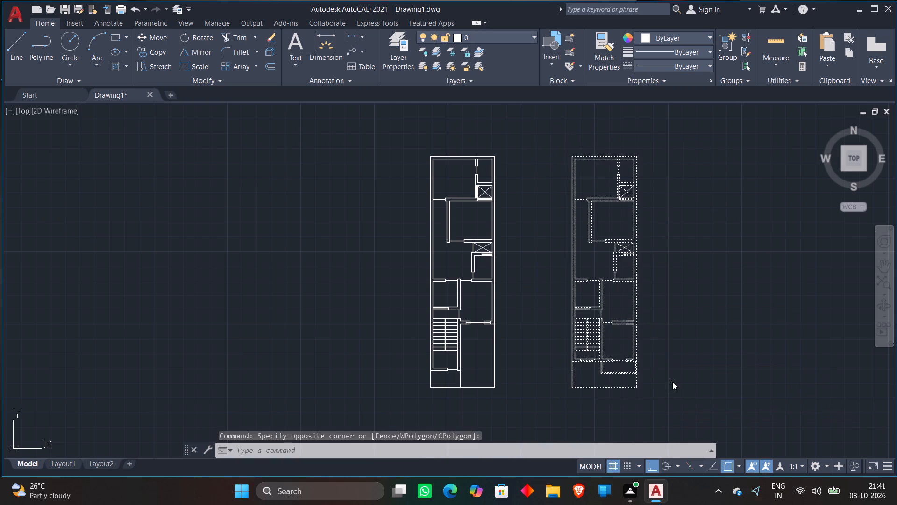
click(684, 195)
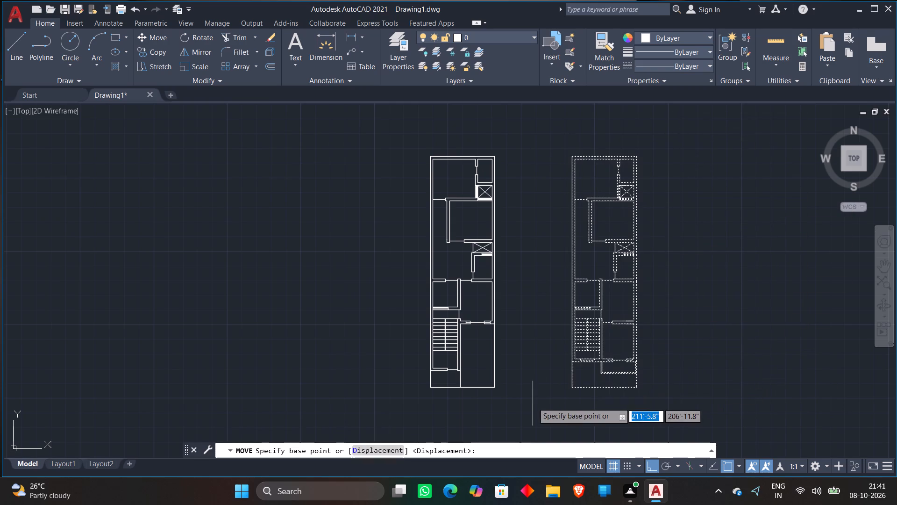
click(570, 387)
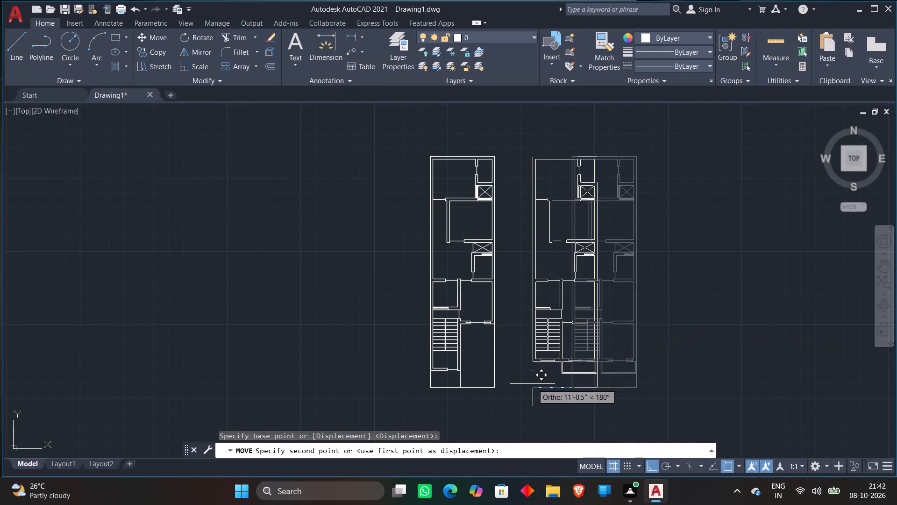
click(527, 384)
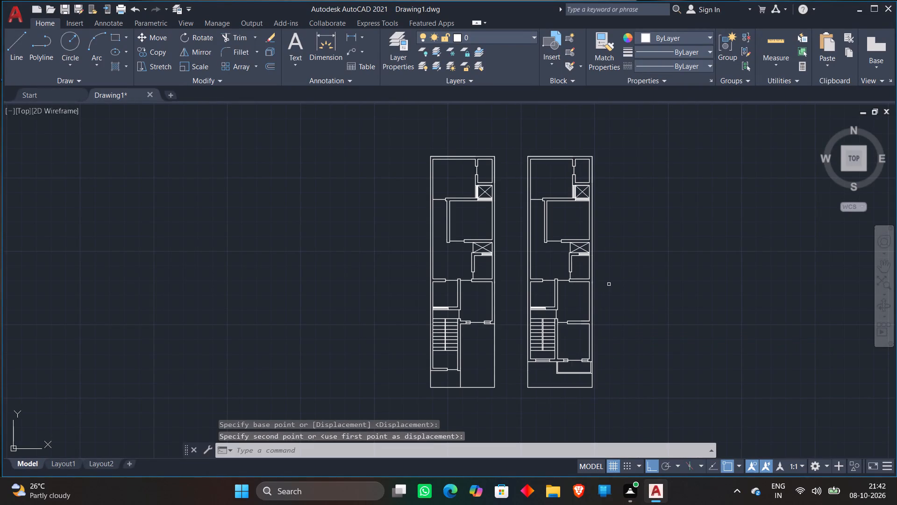
key(Escape)
Start single-line text in the empty area west of the plans, height 1', rotation 0, with the lines BEDROOM and 12'X11'.
scroll(635, 217, down, 1)
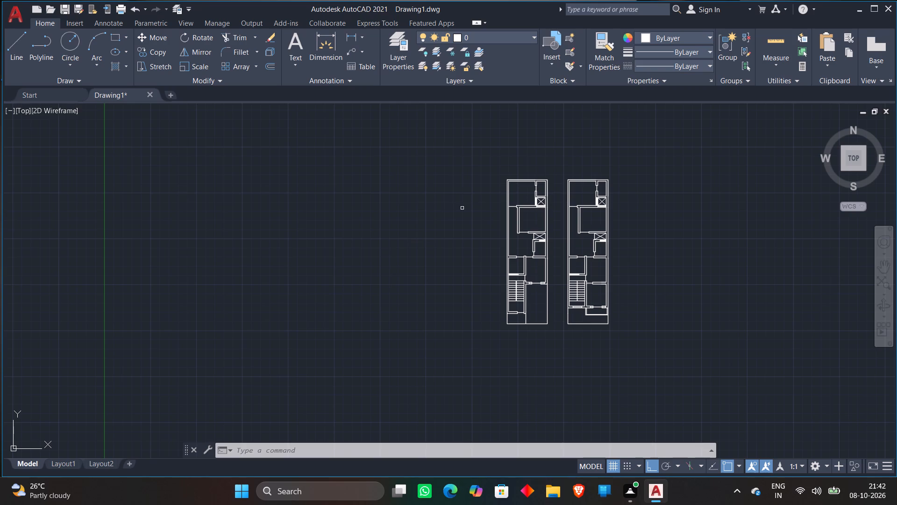
scroll(355, 225, down, 2)
scroll(375, 215, up, 2)
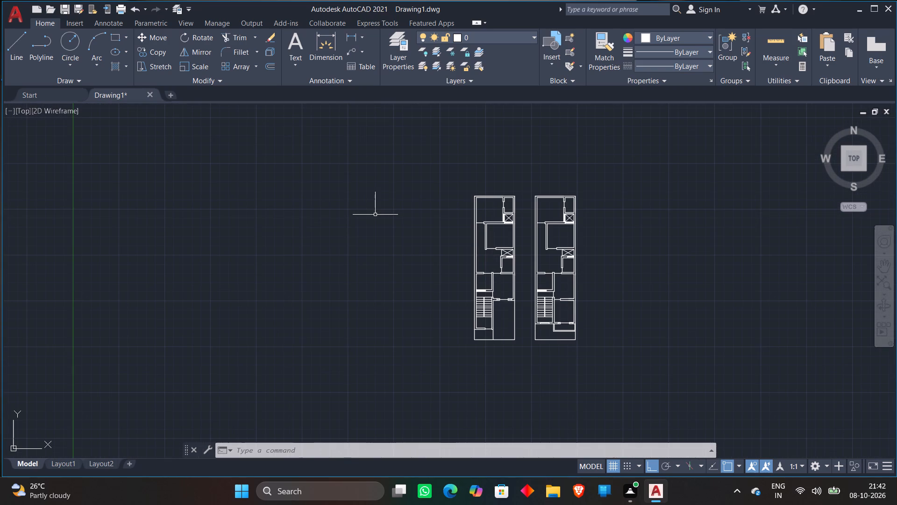
text(TEXT)
key(Return)
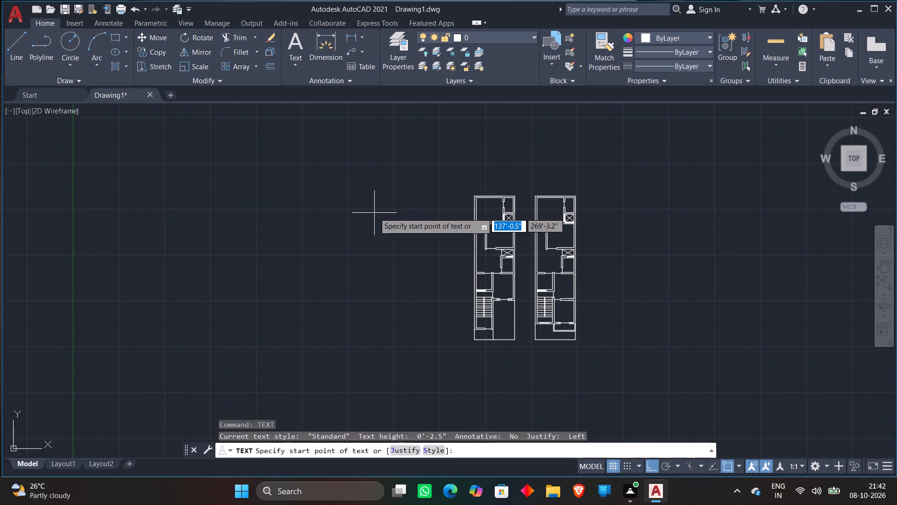
click(353, 227)
text(1')
key(Return)
key(0)
key(Return)
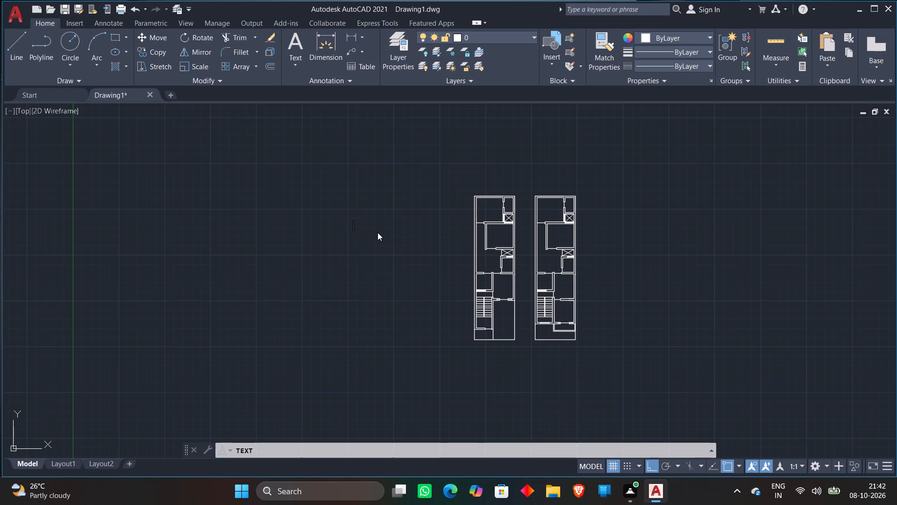
scroll(391, 228, up, 3)
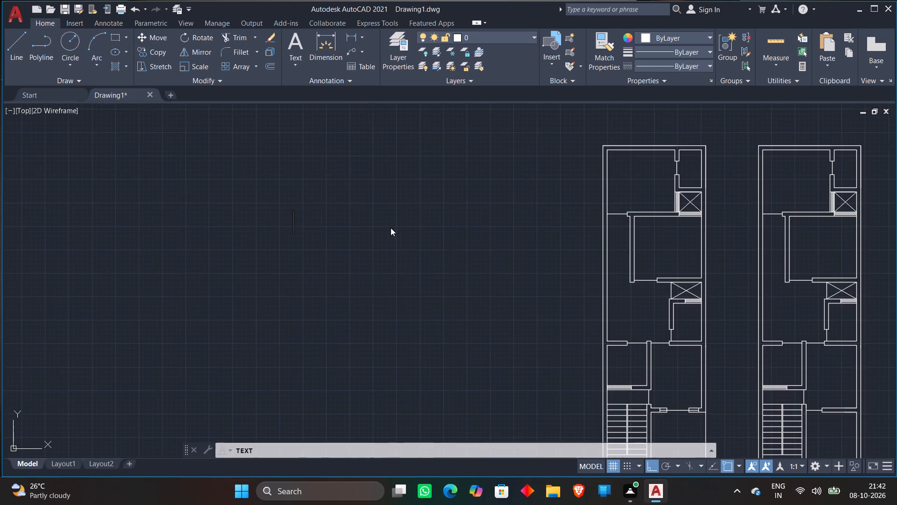
middle_drag(306, 226, 533, 246)
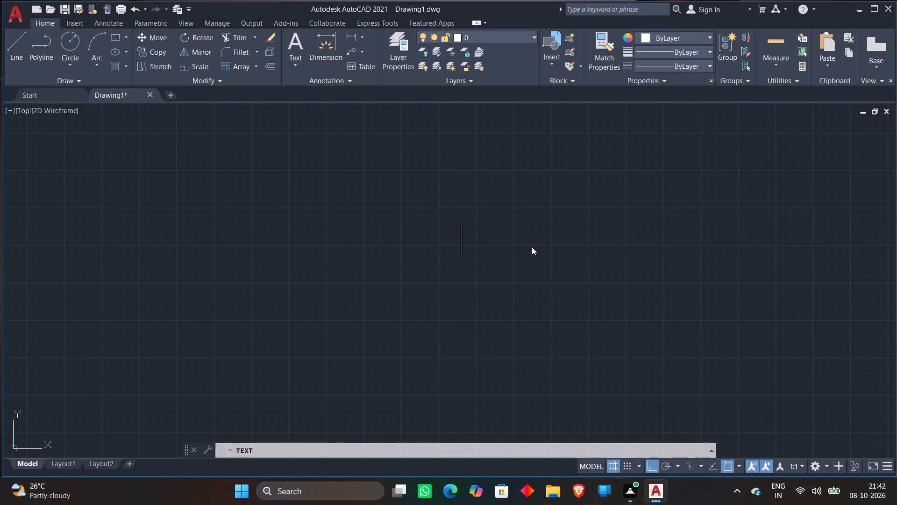
text(BED)
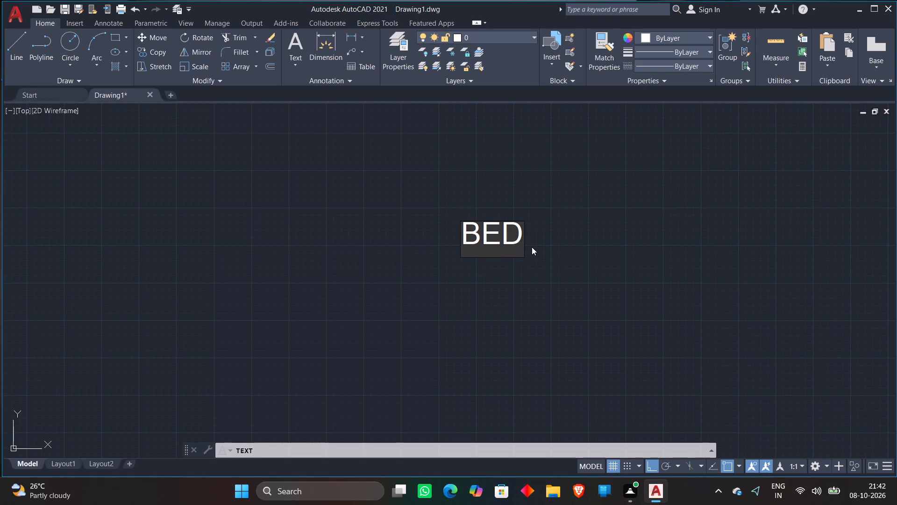
text(ROOM)
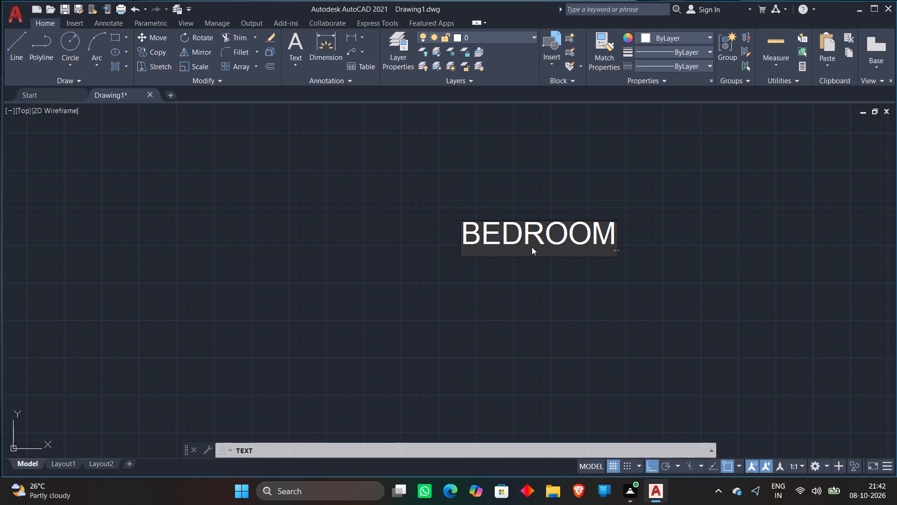
key(Return)
text(12')
key(x)
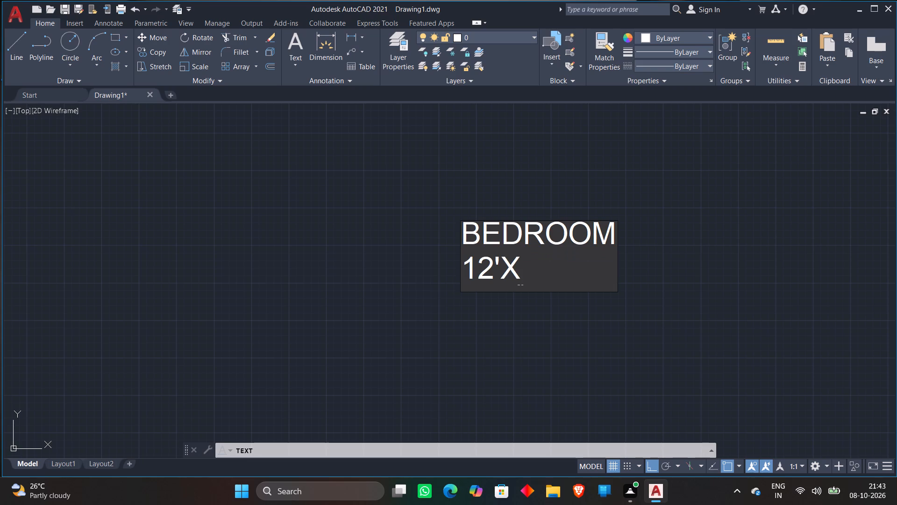
text(11')
key(Return)
Add the toilet label to the text list as two lines, TOILET and 4'X6'8".
text(TOILET)
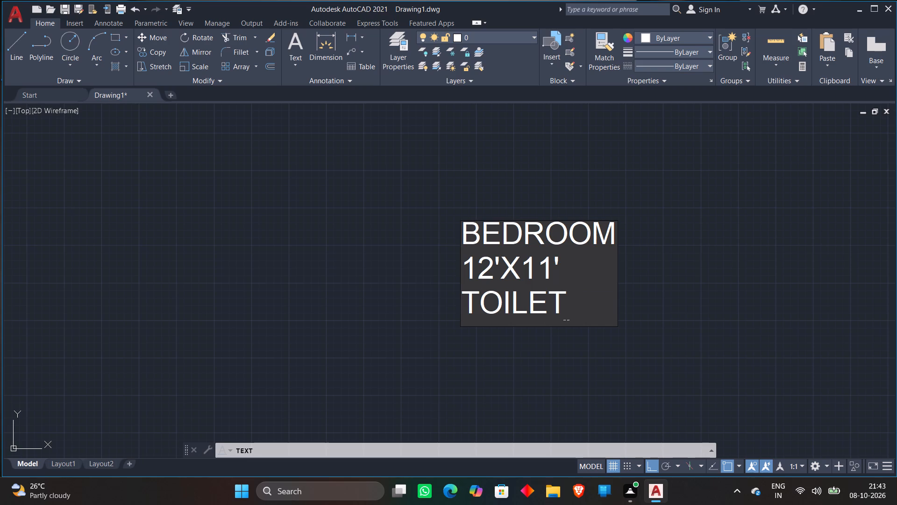
key(Return)
key(4)
key(apostrophe)
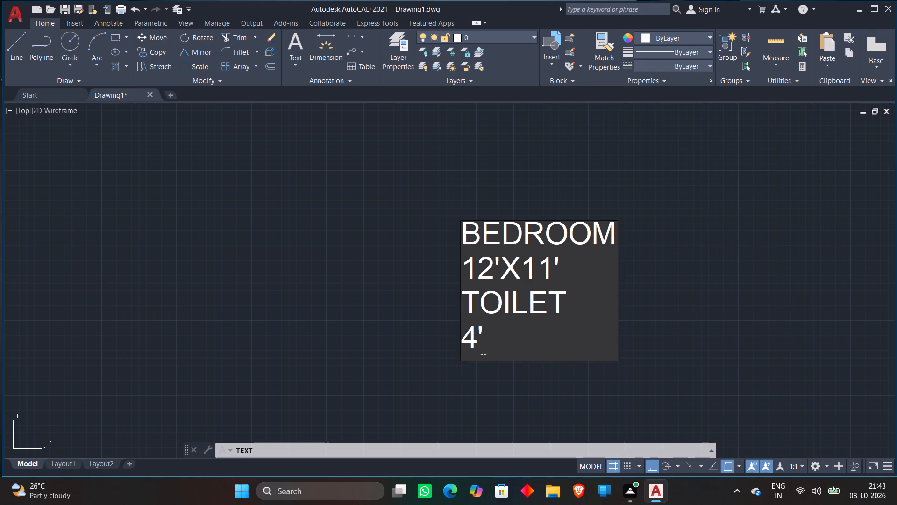
key(x)
text(6'8')
key(Return)
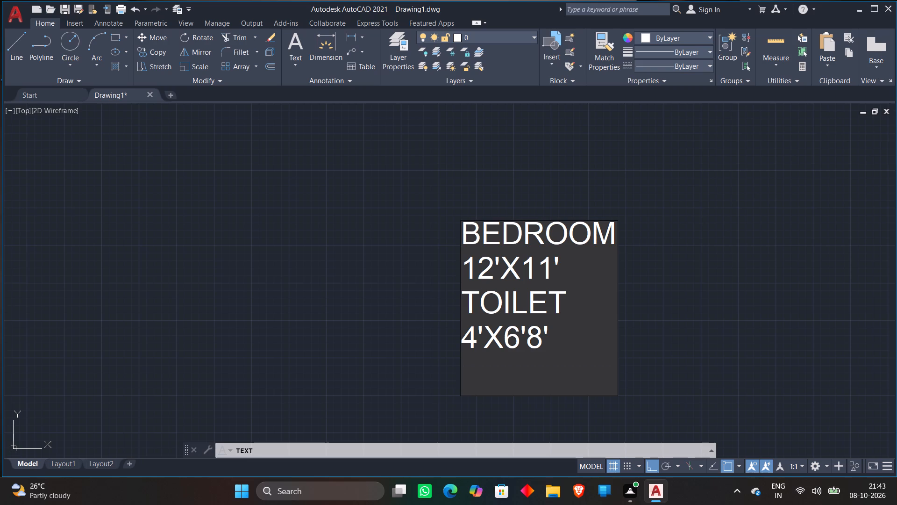
key(BackSpace)
key(BackSpace)
key(shift+quotedbl)
key(Return)
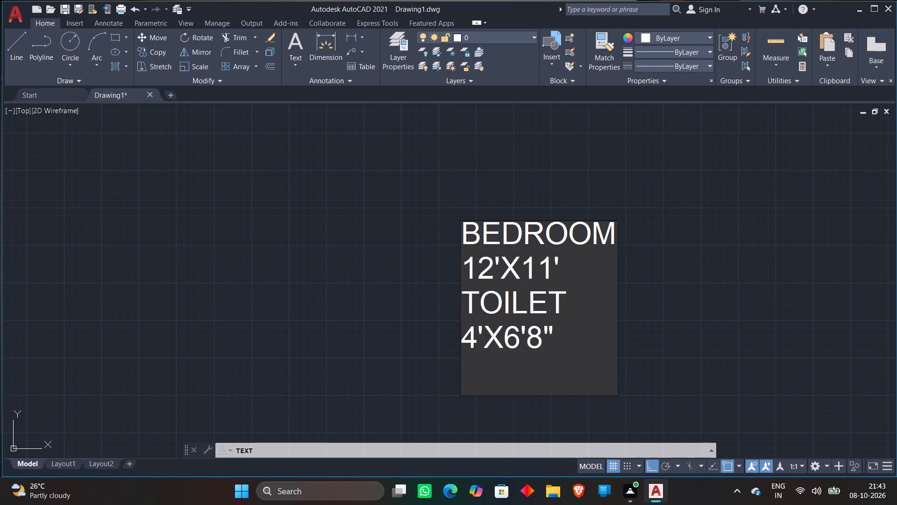
Add the open-to-sky label below the toilet label as two lines, O.T.S and 3'10"X4'.
text(O.T.S)
key(Return)
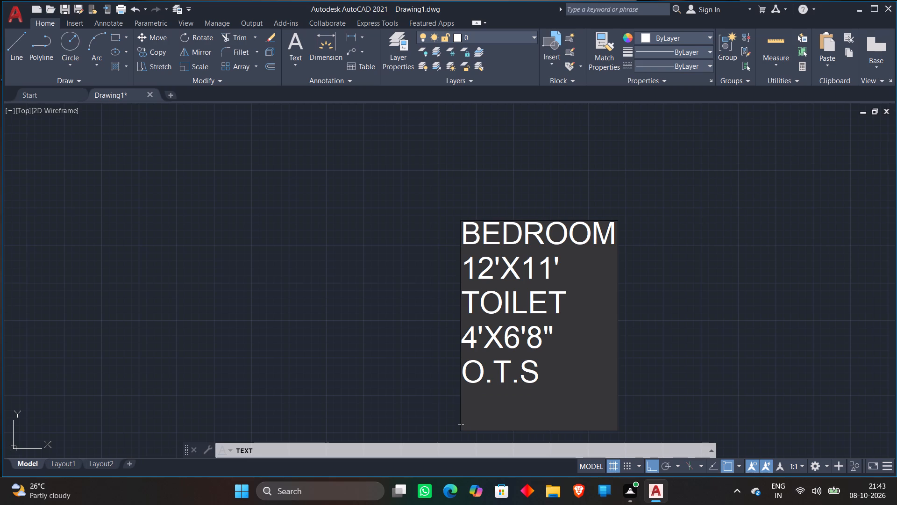
text(3'10)
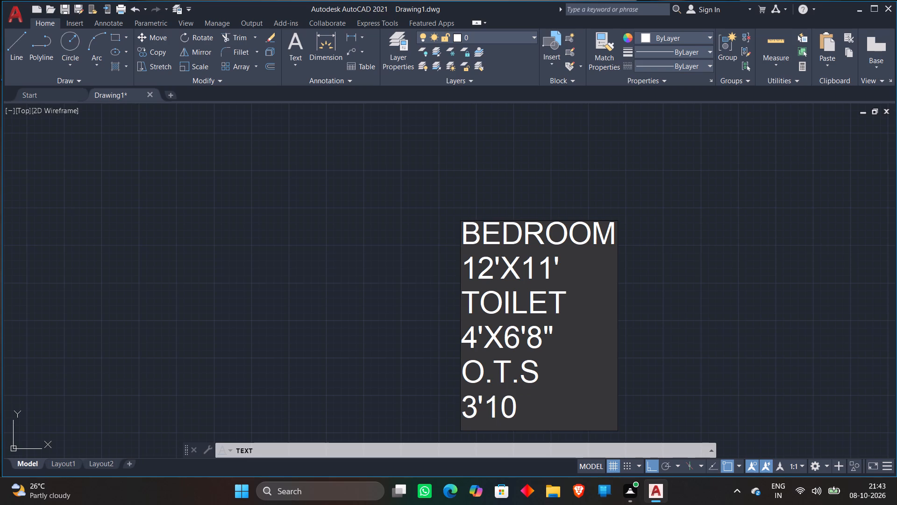
key(shift+quotedbl)
text(4')
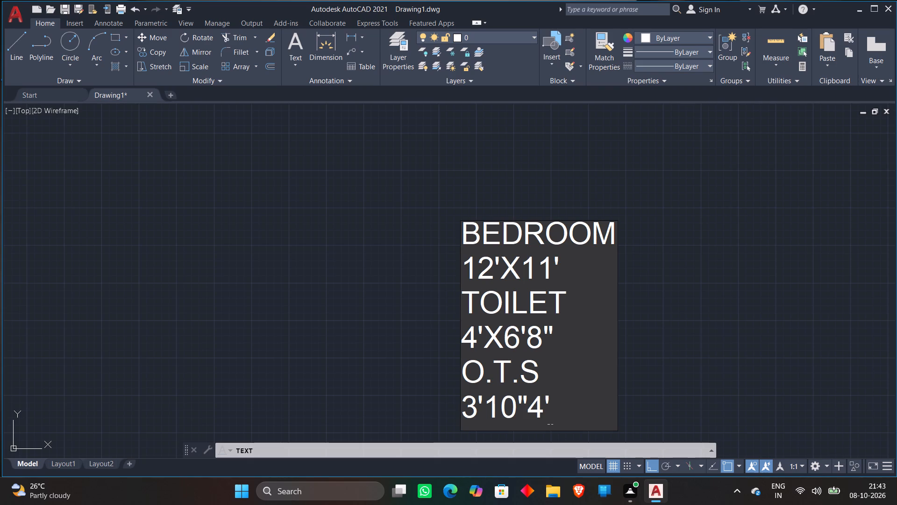
key(BackSpace)
key(BackSpace)
key(x)
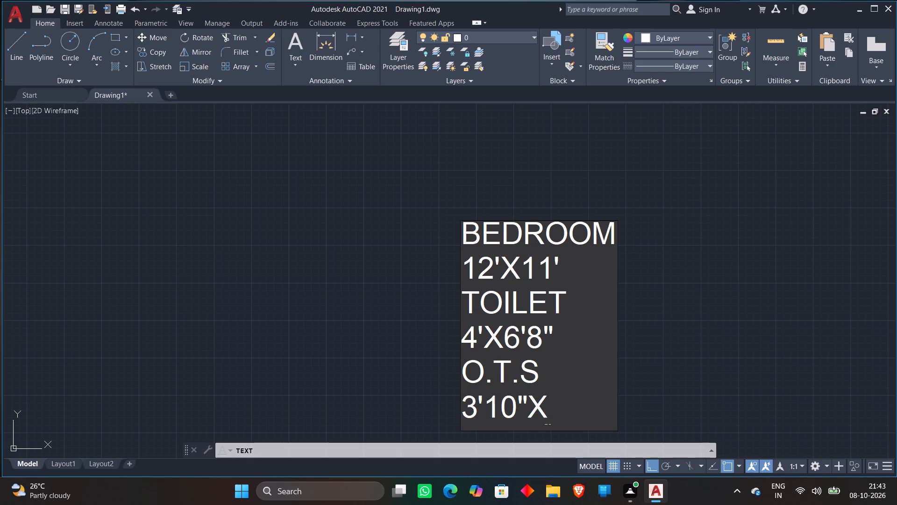
text(4')
key(Return)
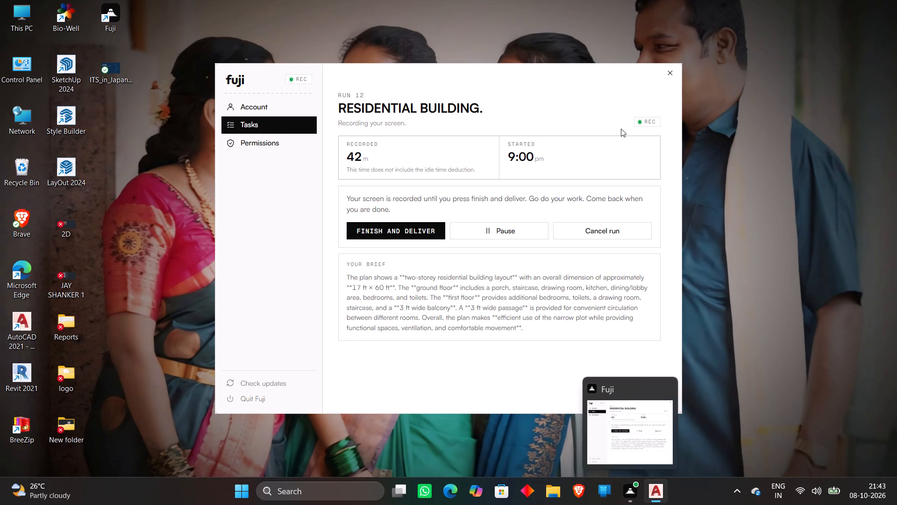
Add a second bedroom label below the O.T.S entry as two lines, BEDROOM and 12'X11'.
scroll(485, 152, down, 2)
scroll(489, 270, up, 1)
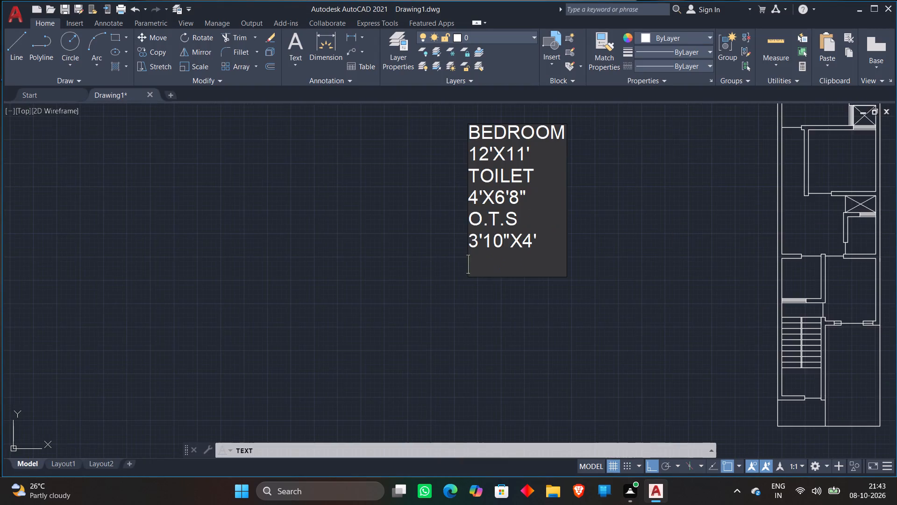
scroll(489, 269, up, 1)
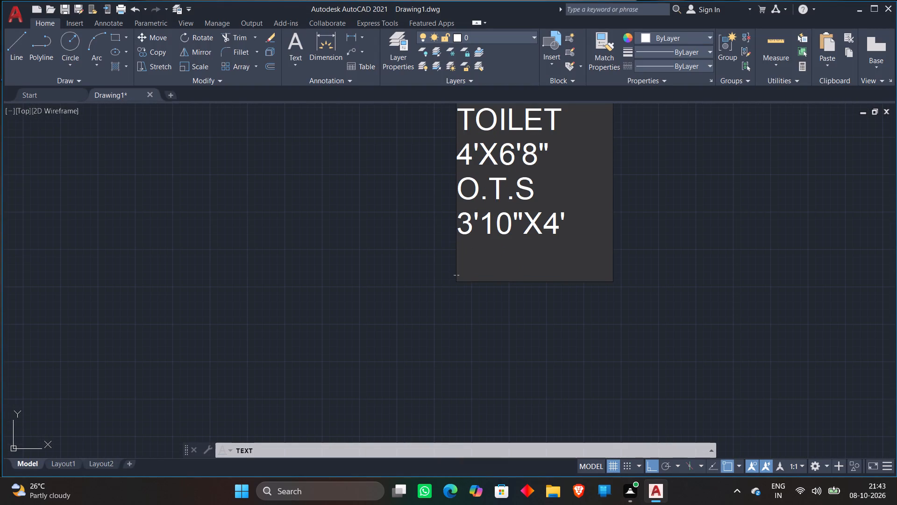
text(BED)
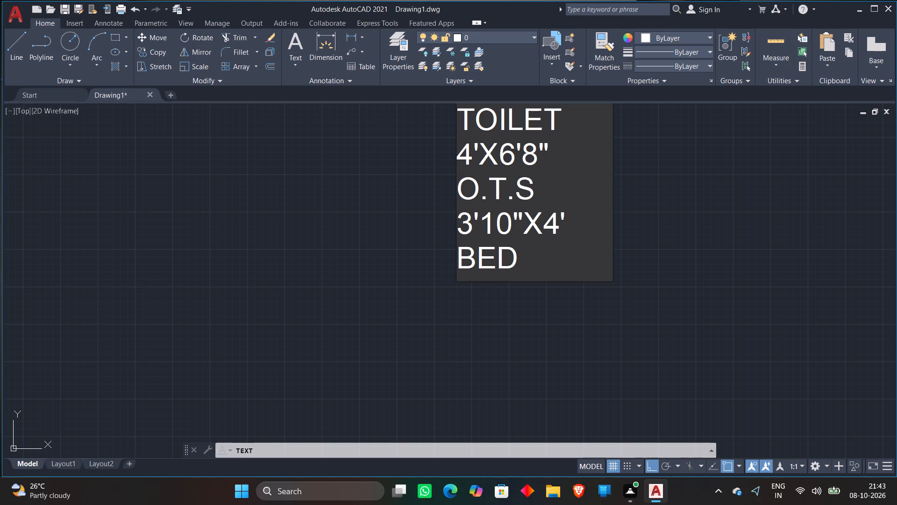
text(ROOM)
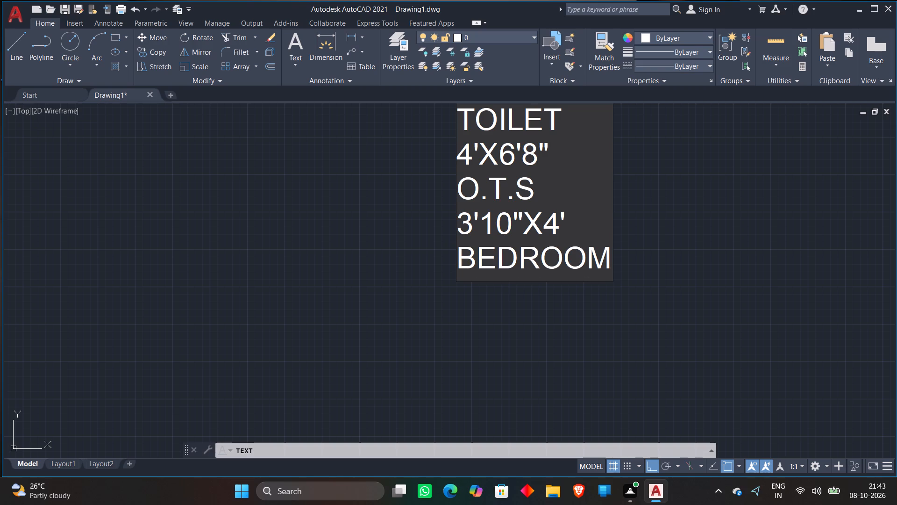
key(Return)
text(12')
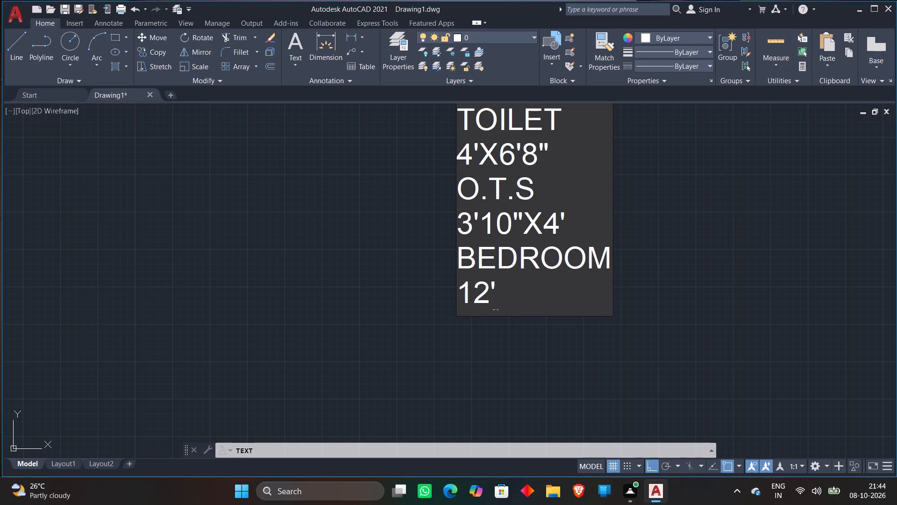
key(x)
text(11')
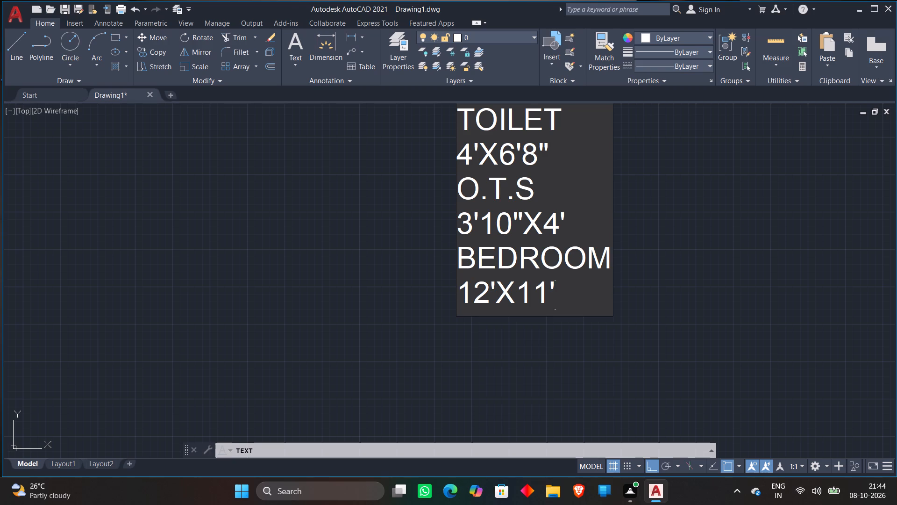
key(Return)
Add the passage label below the second bedroom label, split into two lines, 3'10" WIDE and PASSAGE.
key(3)
key(apostrophe)
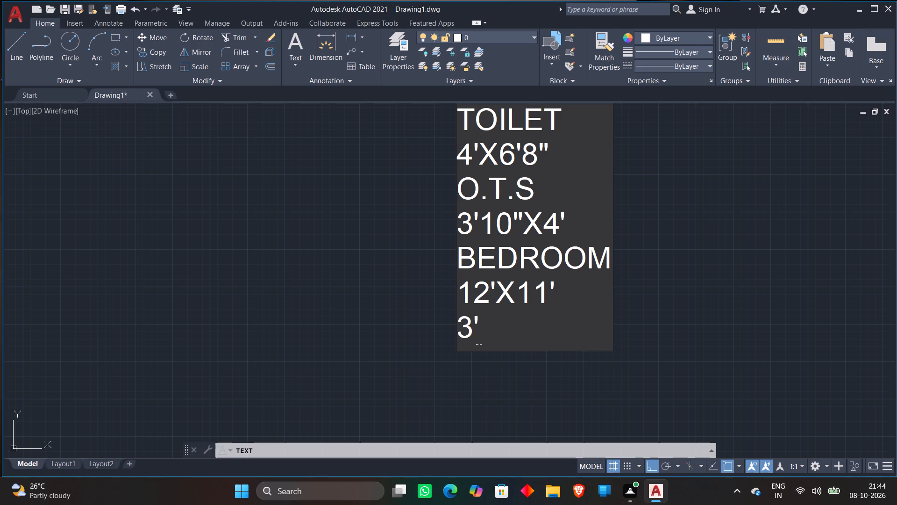
text(10)
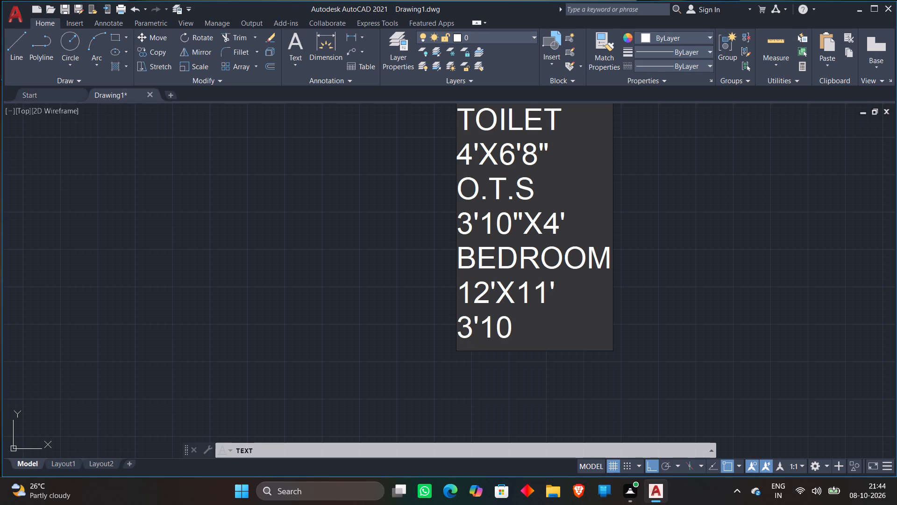
text(" WIDE)
key(space)
text(P)
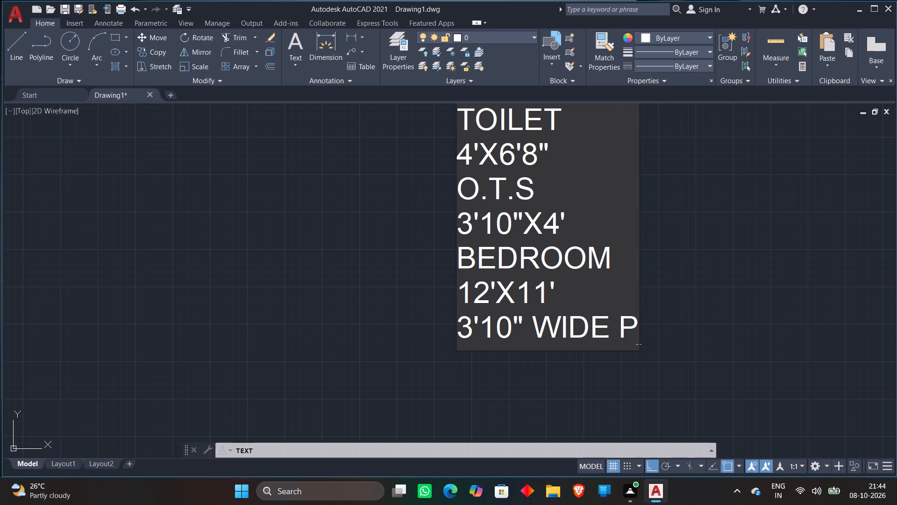
text(ASSA)
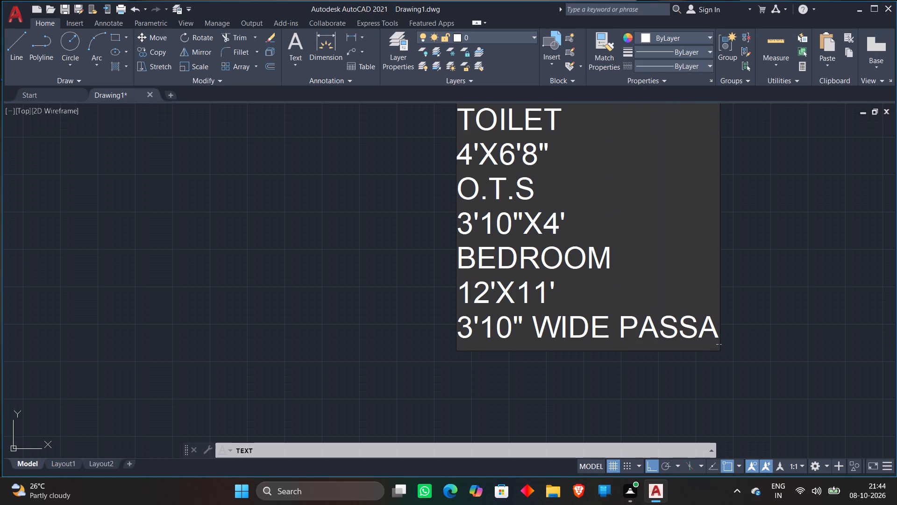
key(g)
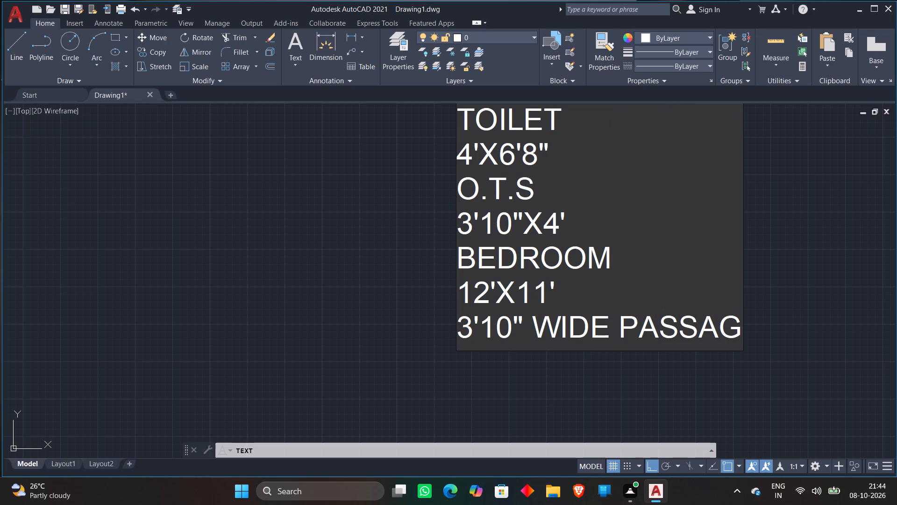
key(BackSpace)
key(BackSpace)
key(BackSpace)
key(BackSpace)
key(BackSpace)
key(BackSpace)
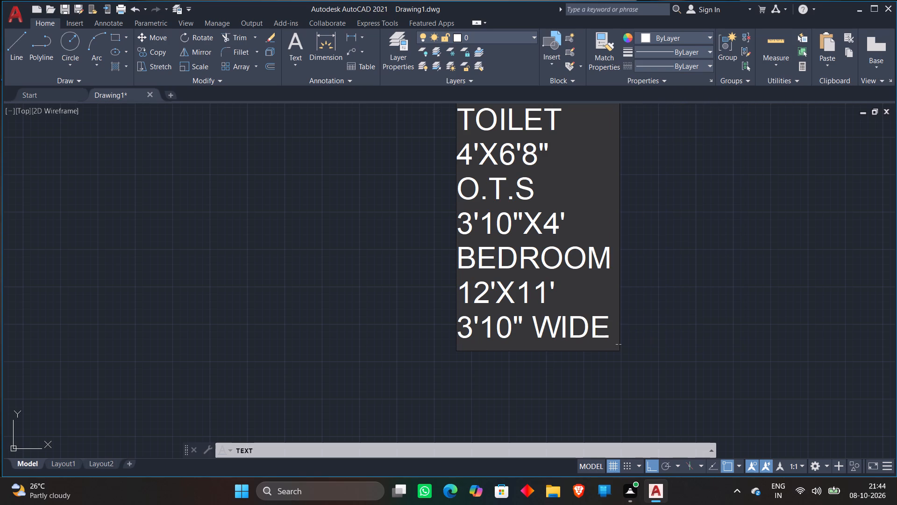
key(Return)
text(PASSAGE)
key(Return)
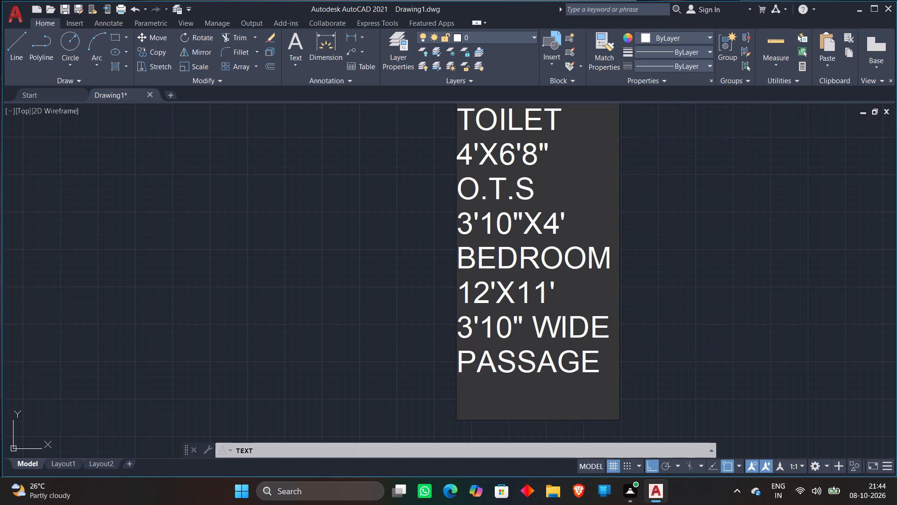
Add the lobby and dining label below the passage label as three lines, LOBBY/, DINING ROOM and 10'10"X10'.
text(LO)
text(BBY)
key(slash)
key(Return)
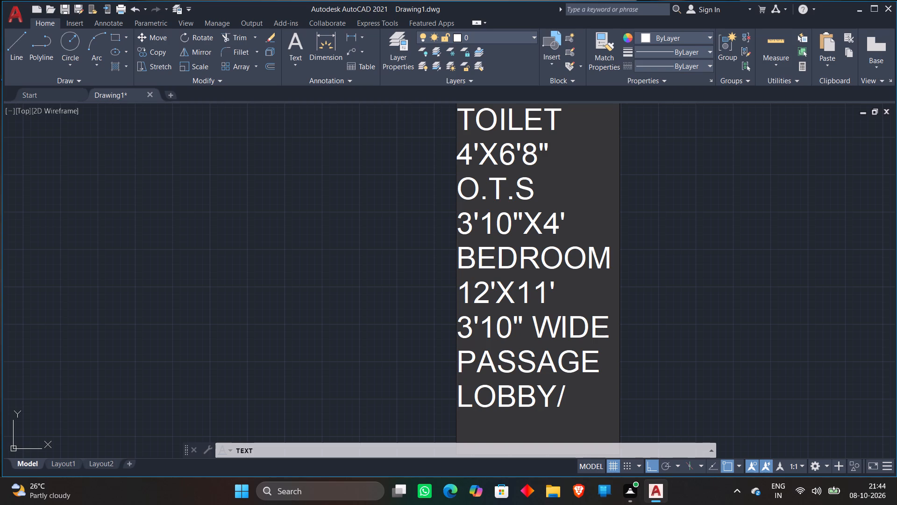
key(d)
text(INING)
key(space)
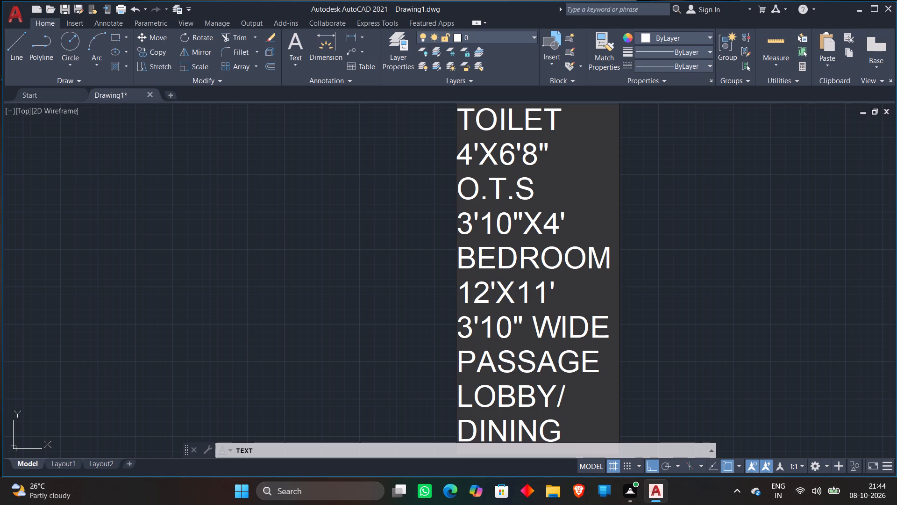
text(ROOM)
key(Return)
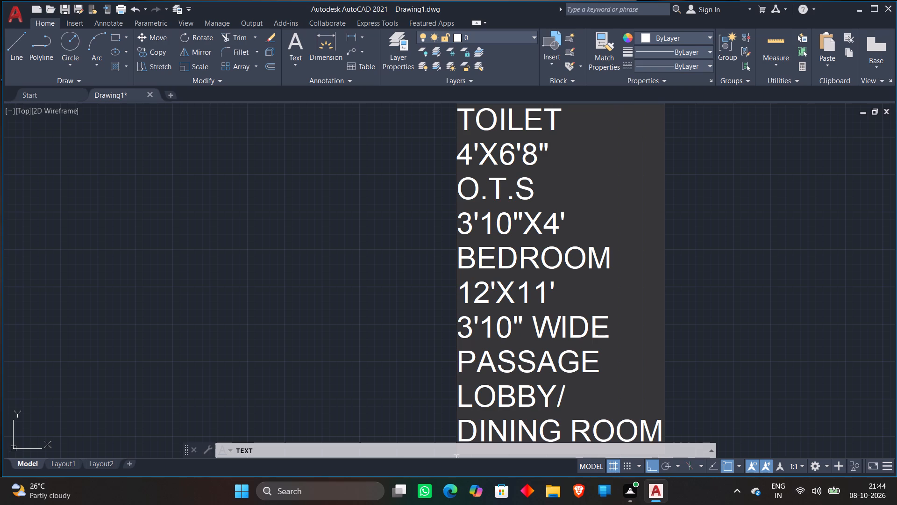
scroll(495, 266, down, 1)
scroll(509, 222, down, 2)
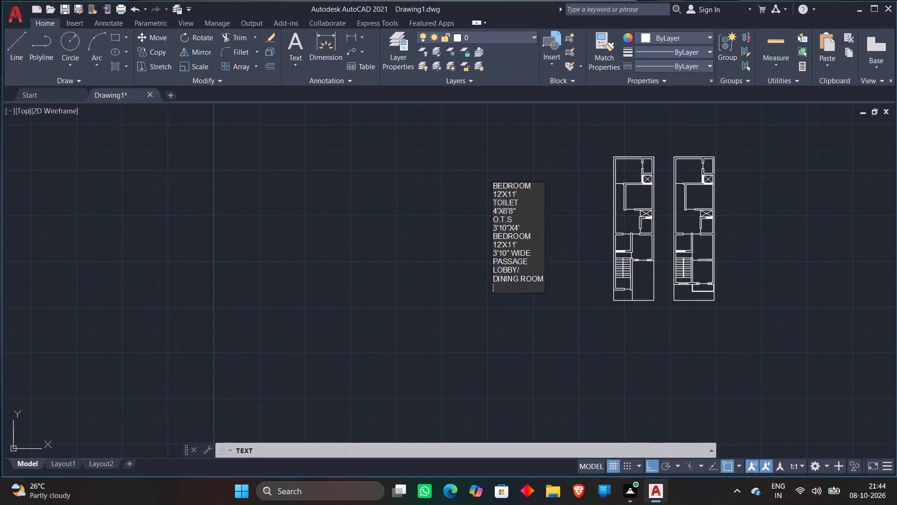
scroll(507, 307, up, 3)
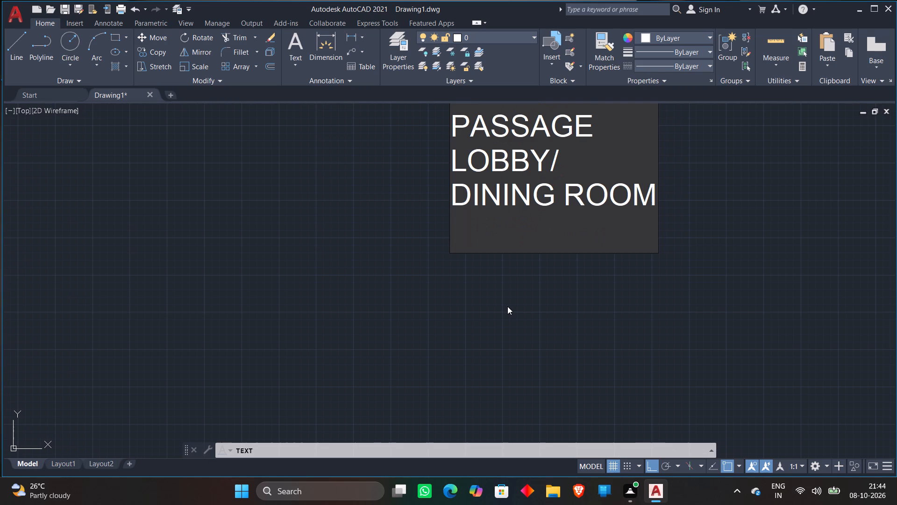
text(10')
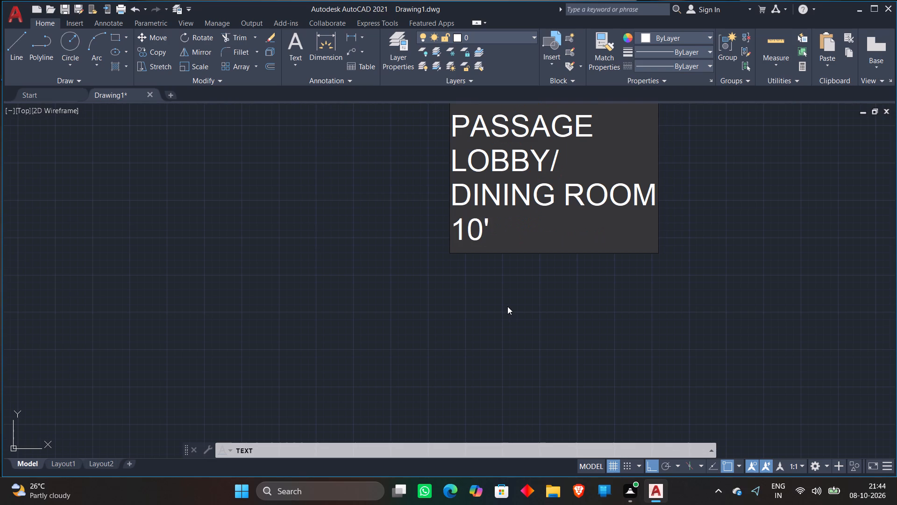
text(10)
text("X)
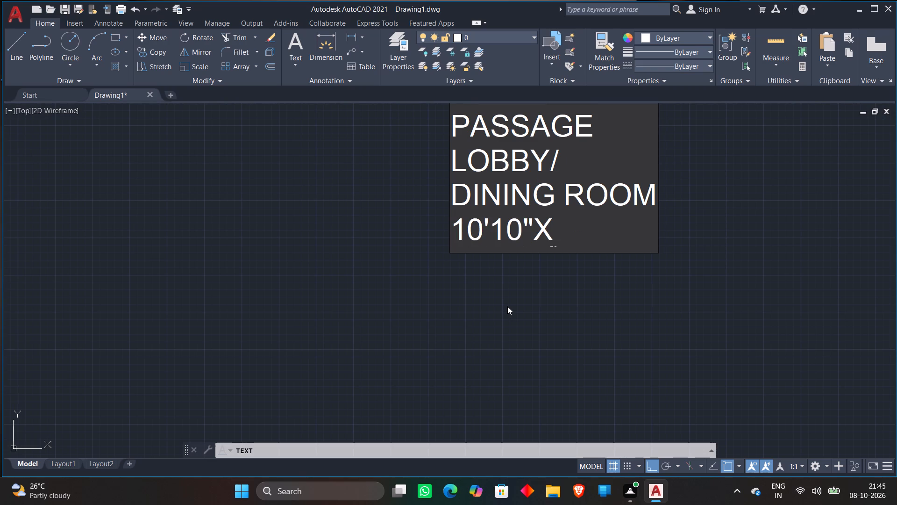
text(10')
key(Return)
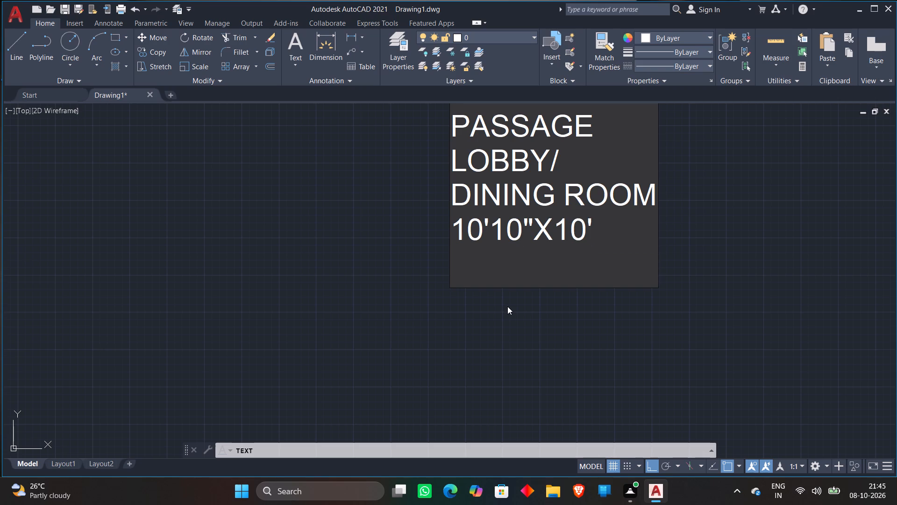
Add a second open-to-sky label below the lobby/dining entry as two lines, O.T.S and 5'X3'.
key(o)
text(.T)
text(.S)
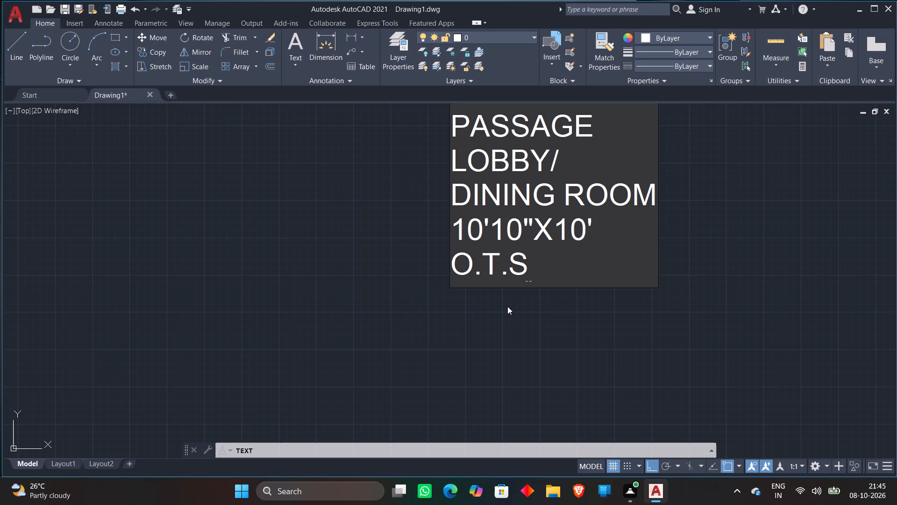
key(Return)
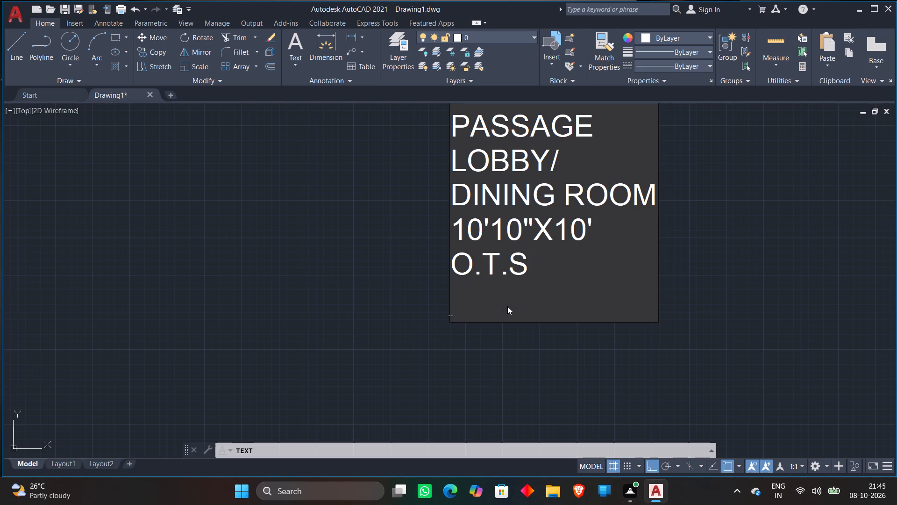
text(5')
text(X3')
key(Return)
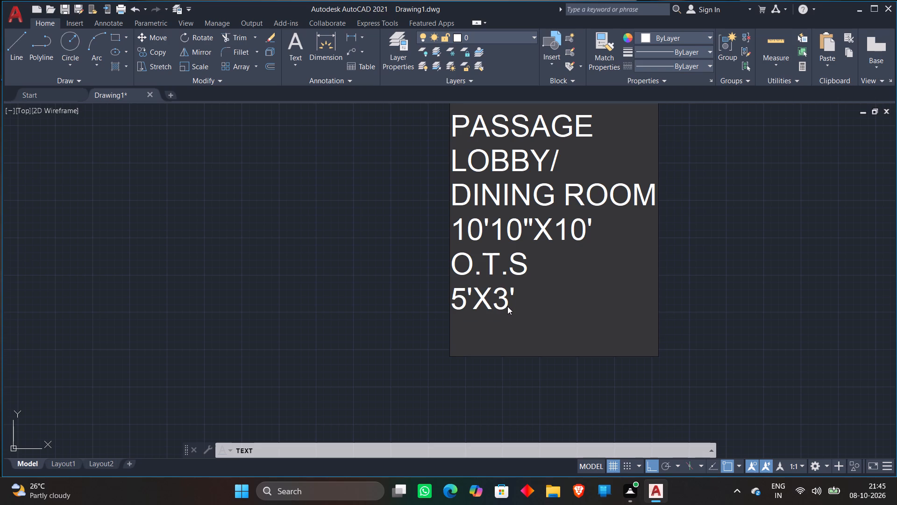
Add a second toilet label below the 5'X3' open-to-sky entry as two lines, TOILET and 5'X6'8".
text(TOIL)
text(ET)
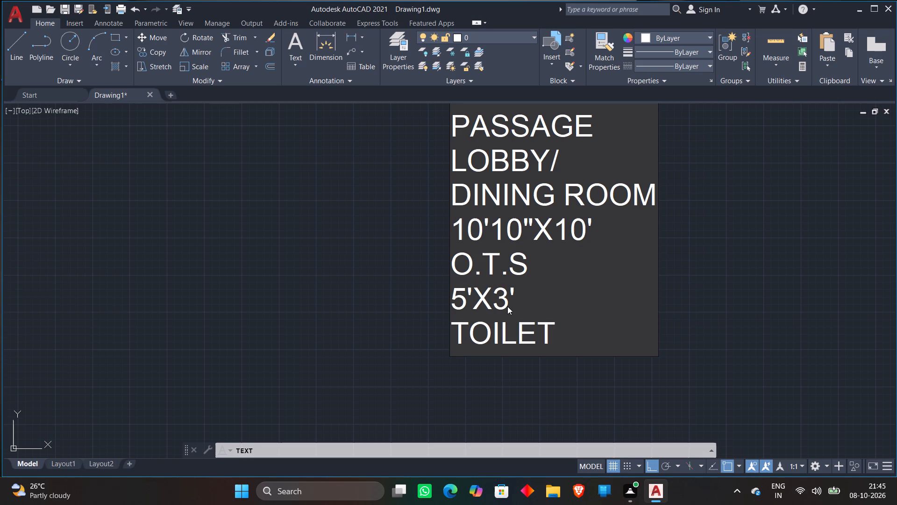
key(Return)
text(5')
key(x)
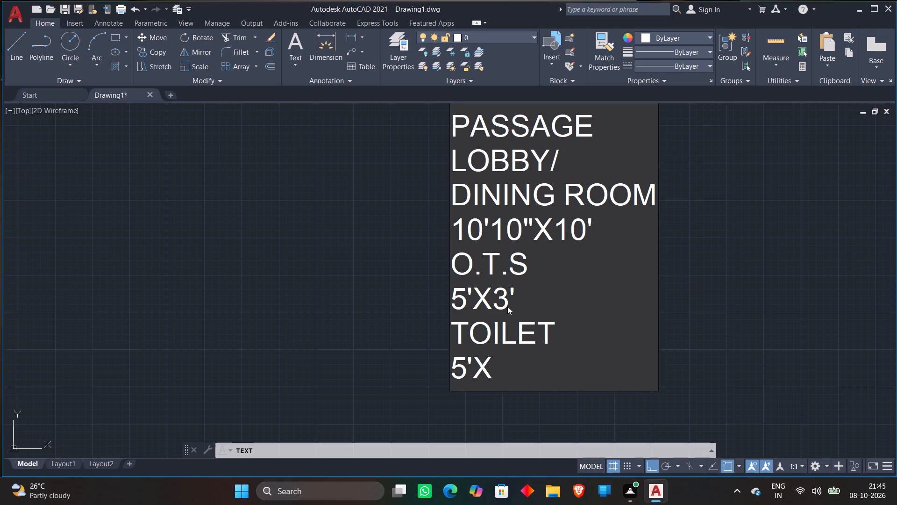
key(6)
key(apostrophe)
key(8)
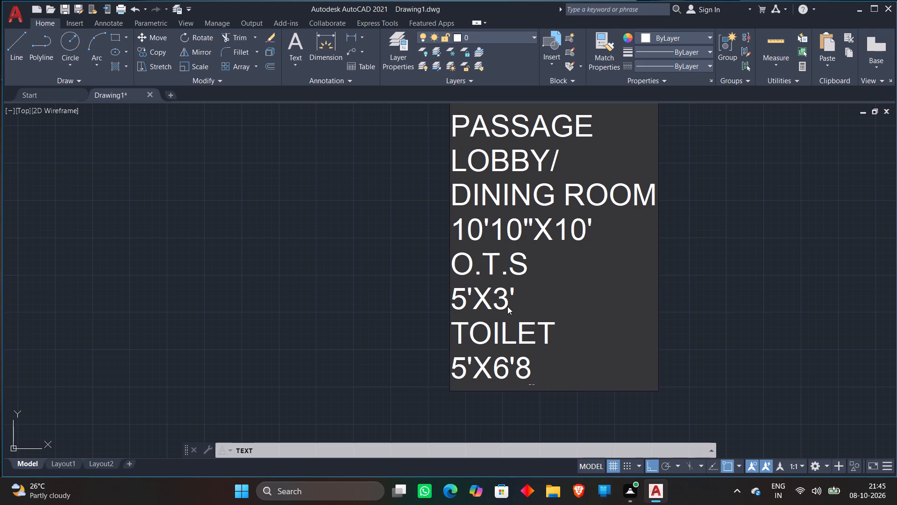
key(shift+quotedbl)
key(Return)
Add the kitchen label below the second toilet label as two lines, KITCHEN and 6'10"X7'2".
text(KITCHE)
key(n)
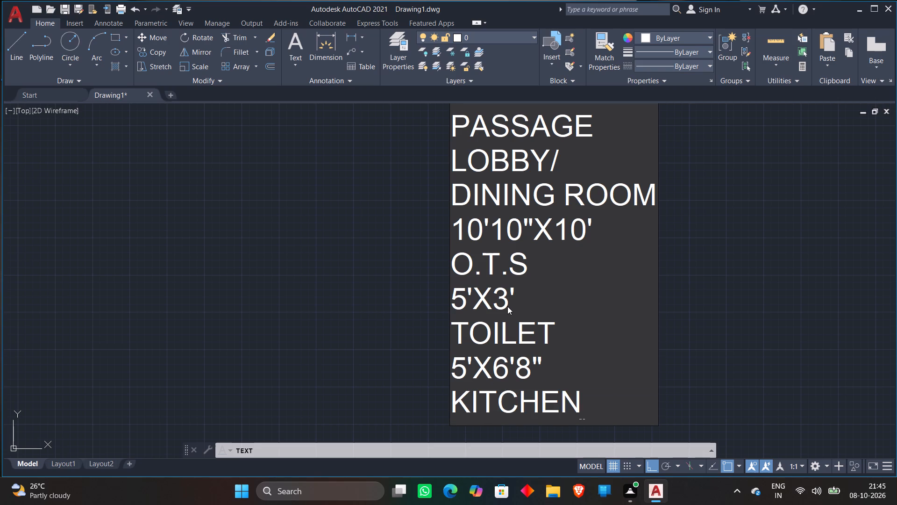
key(Return)
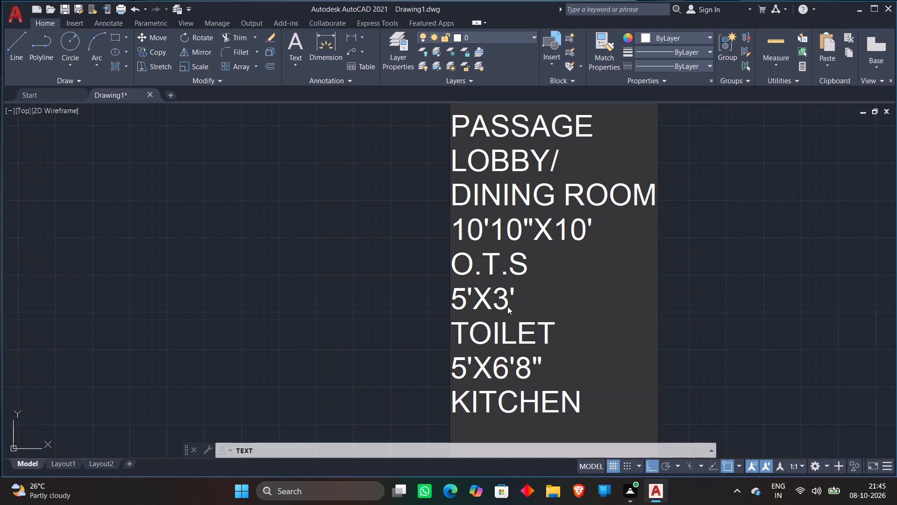
text(6')
text(10)
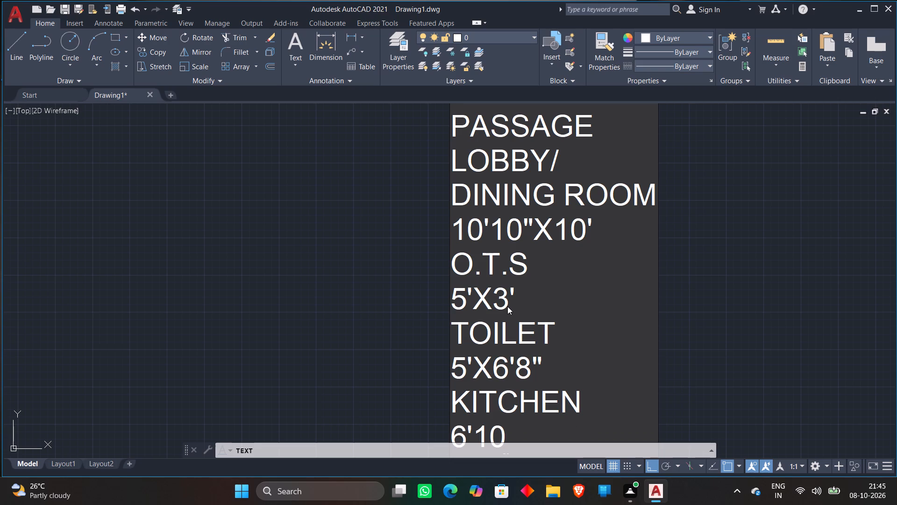
key(shift+quotedbl)
key(x)
text(7'2)
key(shift+quotedbl)
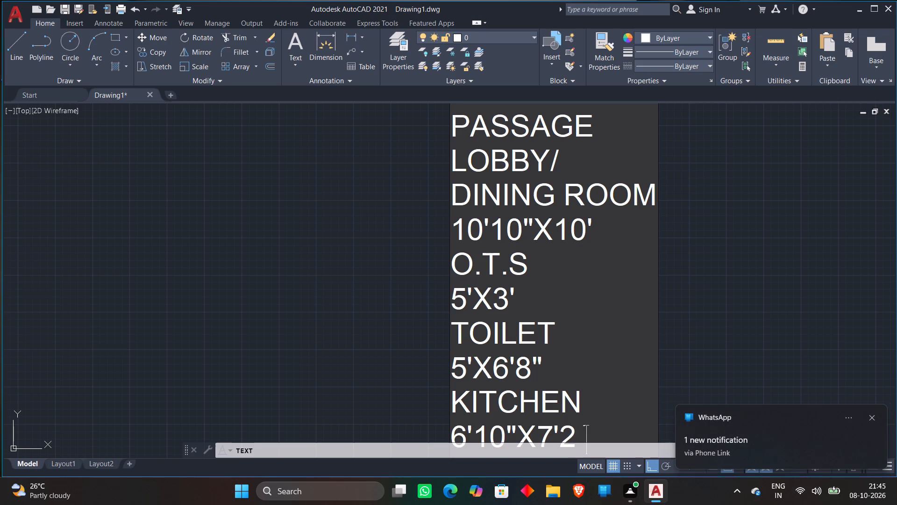
scroll(508, 296, down, 2)
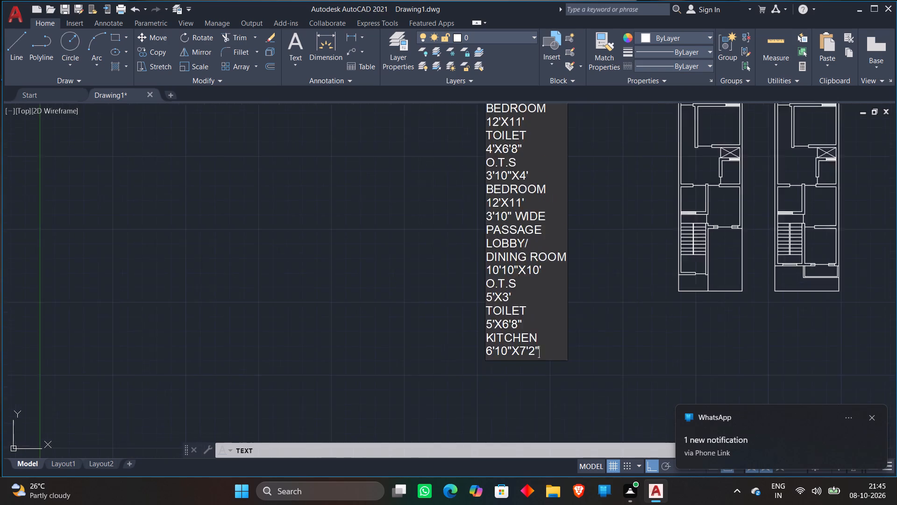
scroll(508, 296, down, 1)
scroll(529, 344, up, 3)
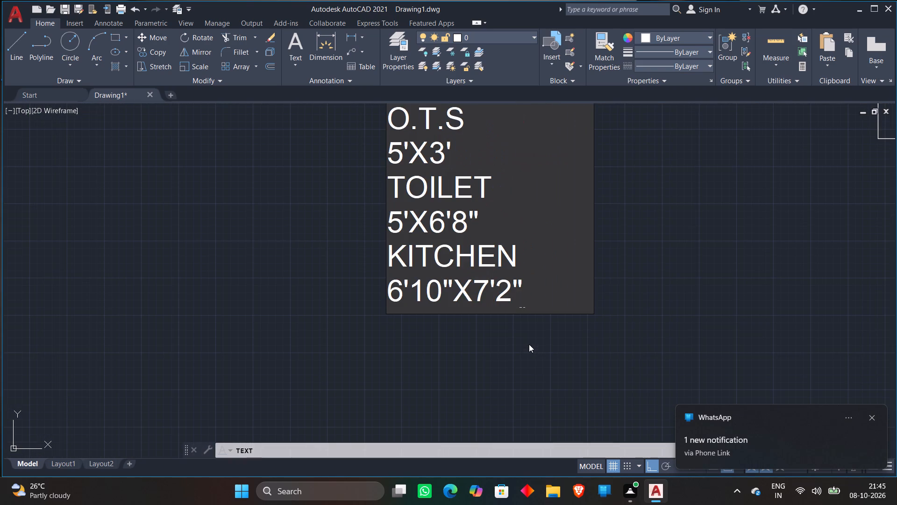
key(Return)
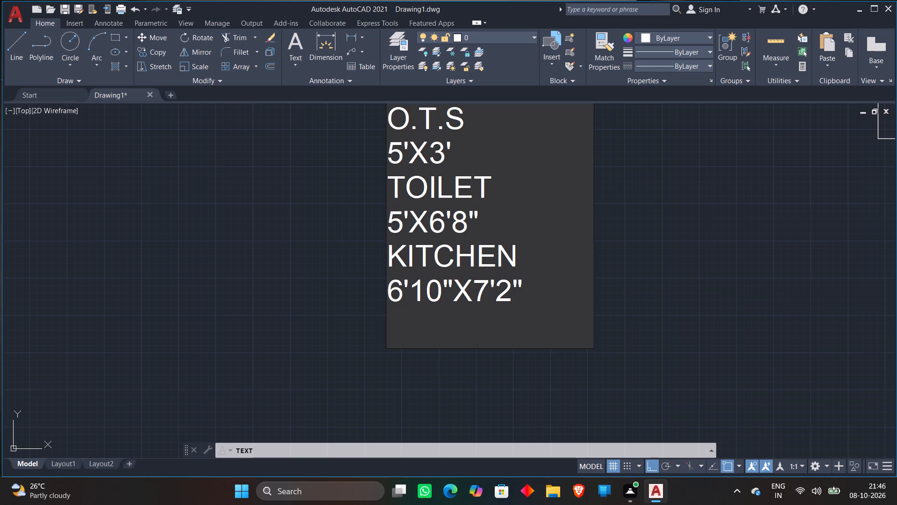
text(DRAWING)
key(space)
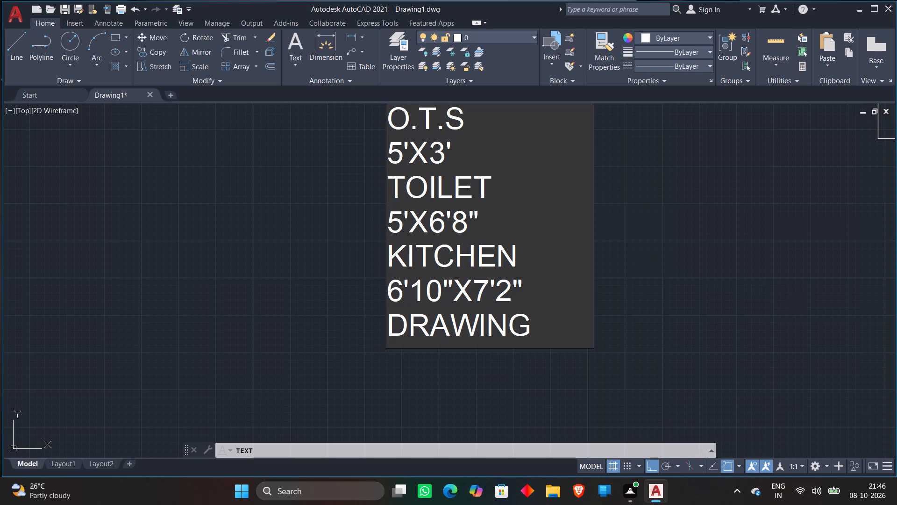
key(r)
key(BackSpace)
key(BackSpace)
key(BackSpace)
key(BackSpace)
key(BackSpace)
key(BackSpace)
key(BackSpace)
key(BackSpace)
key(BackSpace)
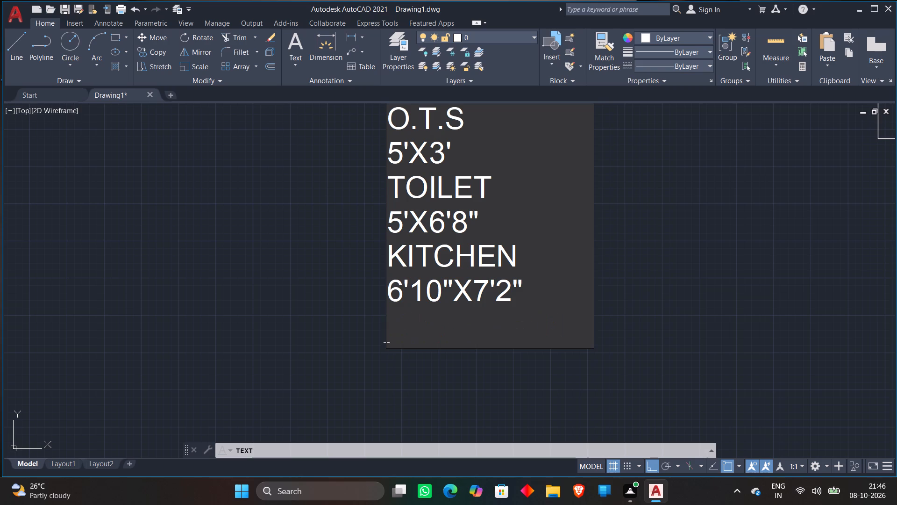
Add the hall label below the kitchen label as two lines, HALL and 9'X11'2".
text(HA)
text(LL)
key(Return)
text(9')
key(x)
text(11'2)
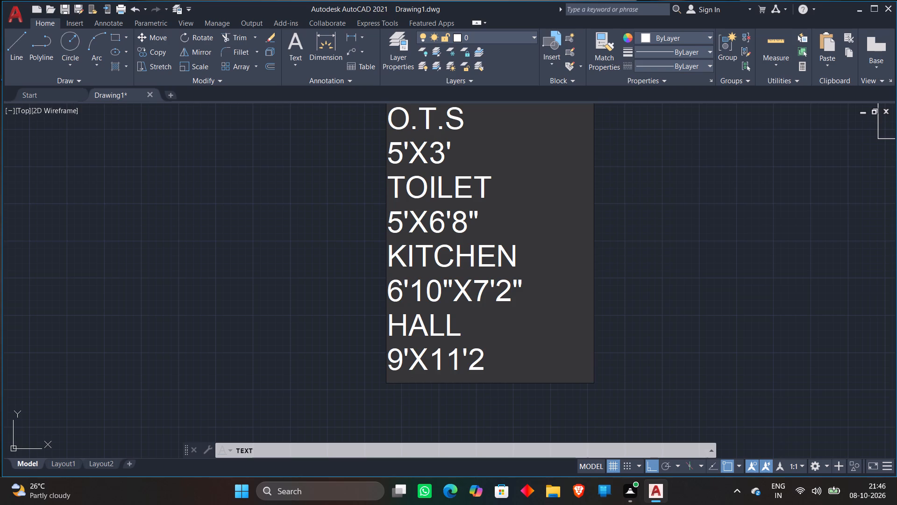
key(shift+quotedbl)
key(Return)
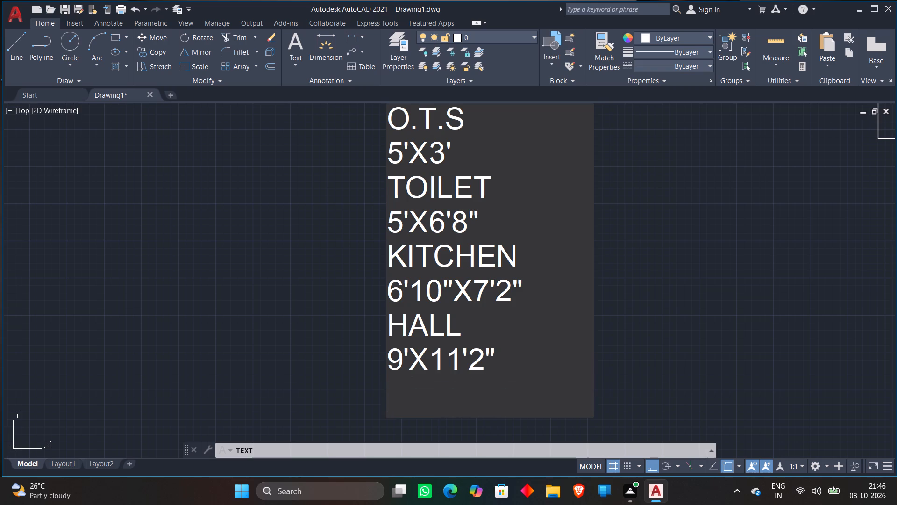
Add the staircase label below the hall label as two lines, STAIRCASE and 6'10"X14'.
text(STAIRCASE)
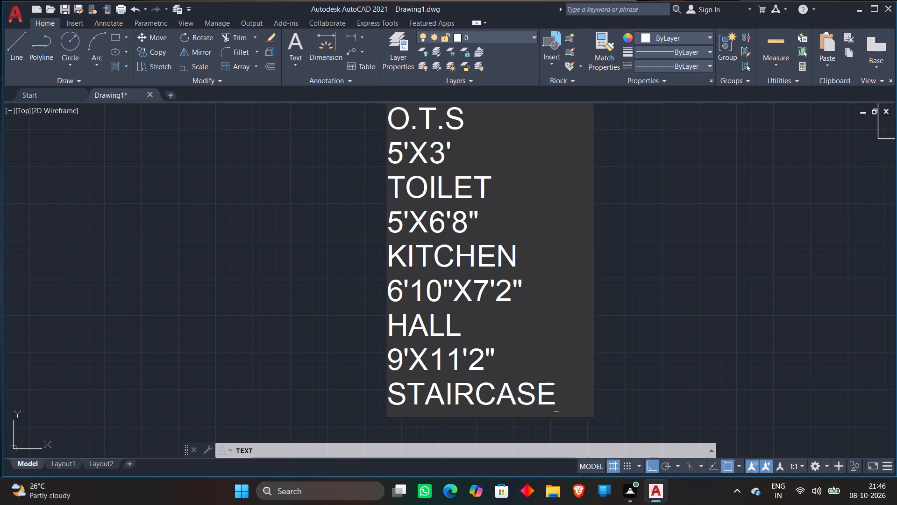
key(Return)
text(6'10"X)
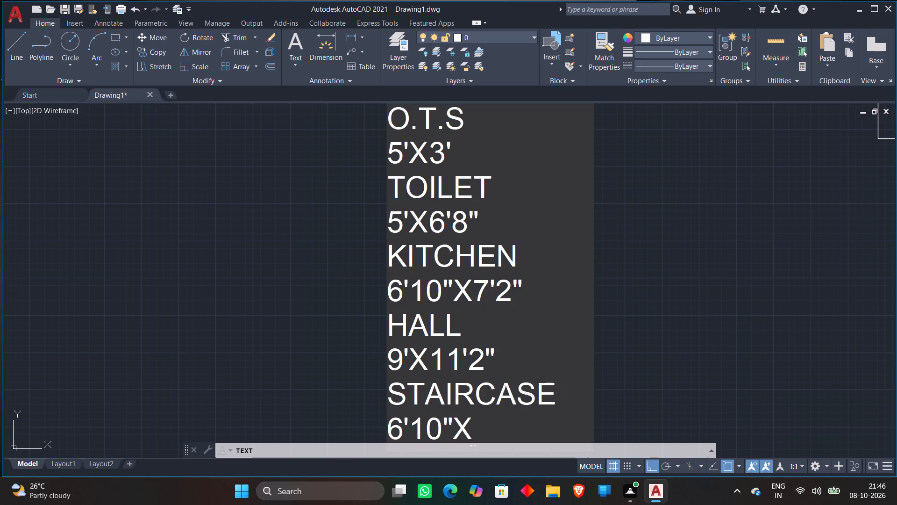
text(14')
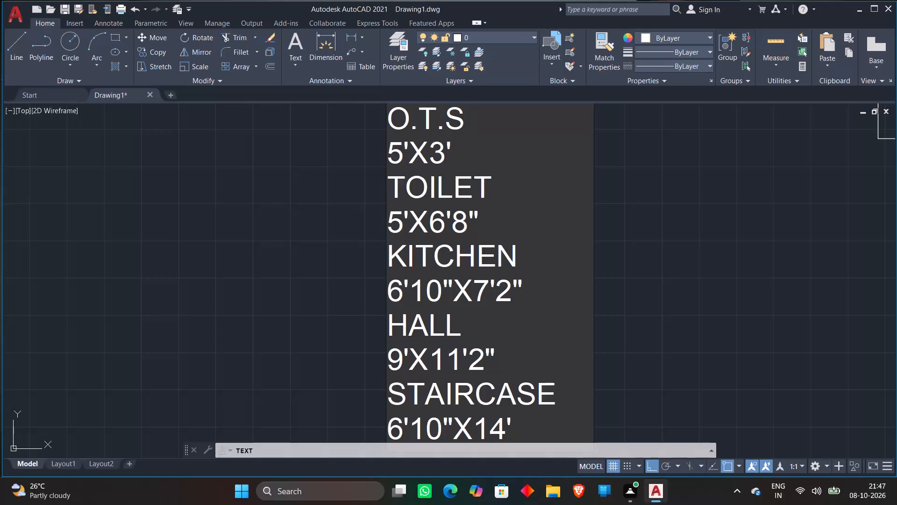
key(Return)
scroll(484, 280, down, 2)
scroll(470, 332, up, 2)
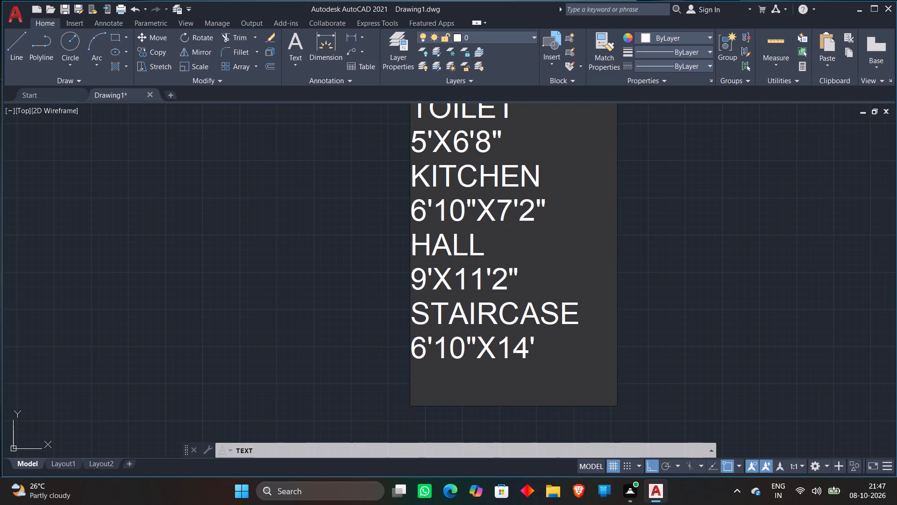
Add the front setback label below the staircase label as two lines, 4'8" WIDE and FRONT SET BACK.
text(4')
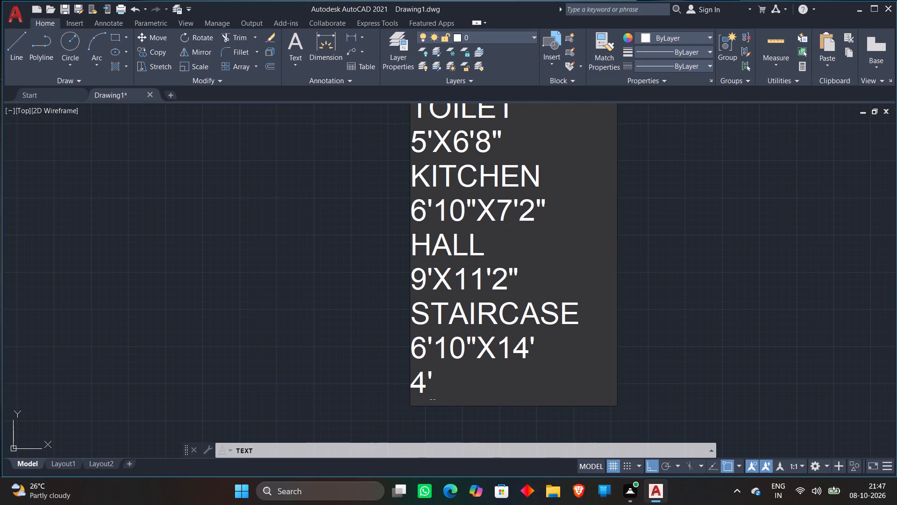
key(8)
key(shift+quotedbl)
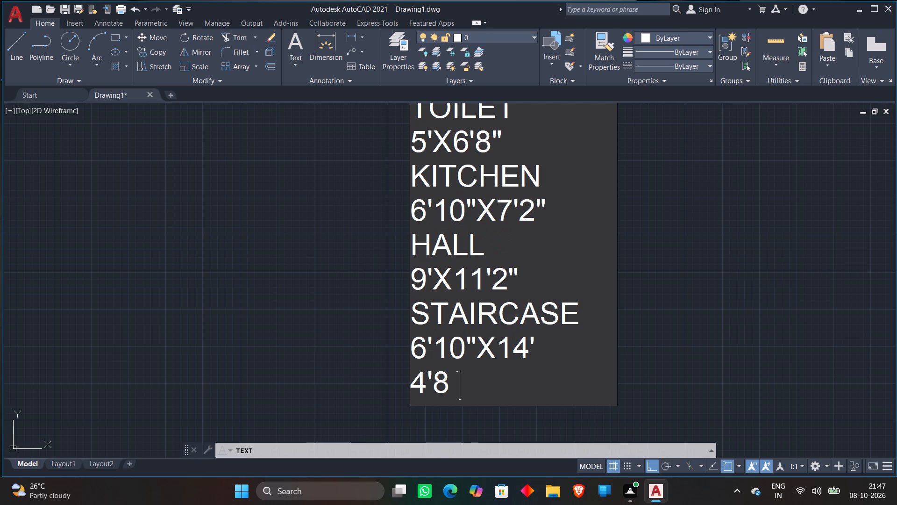
key(space)
text(WIDE)
key(Return)
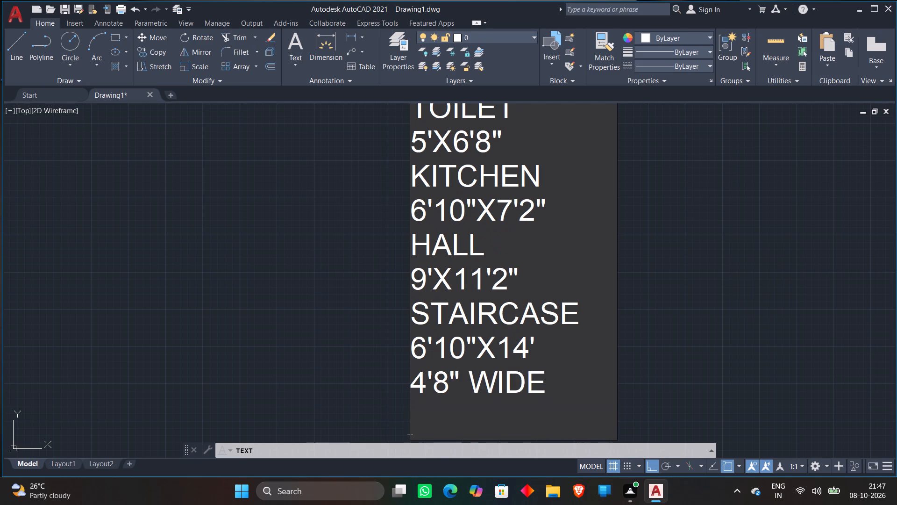
text(FRONT)
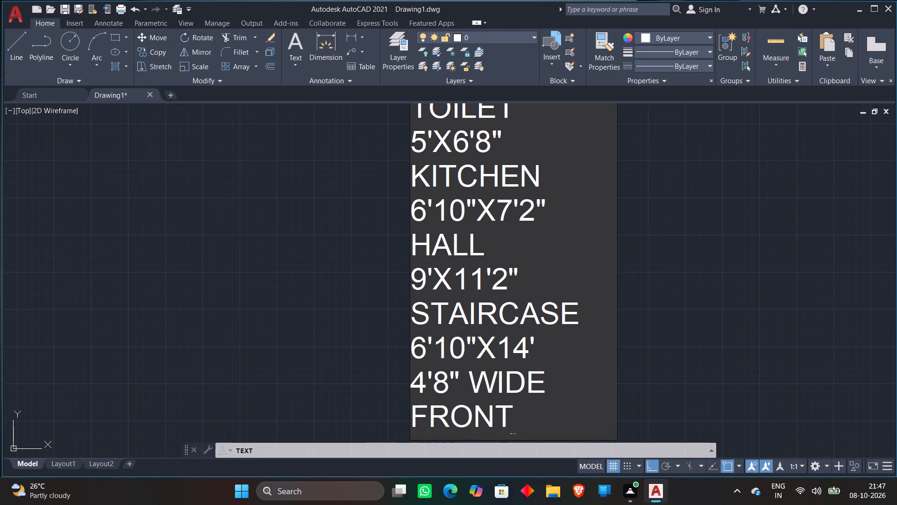
key(space)
text(SET BACK)
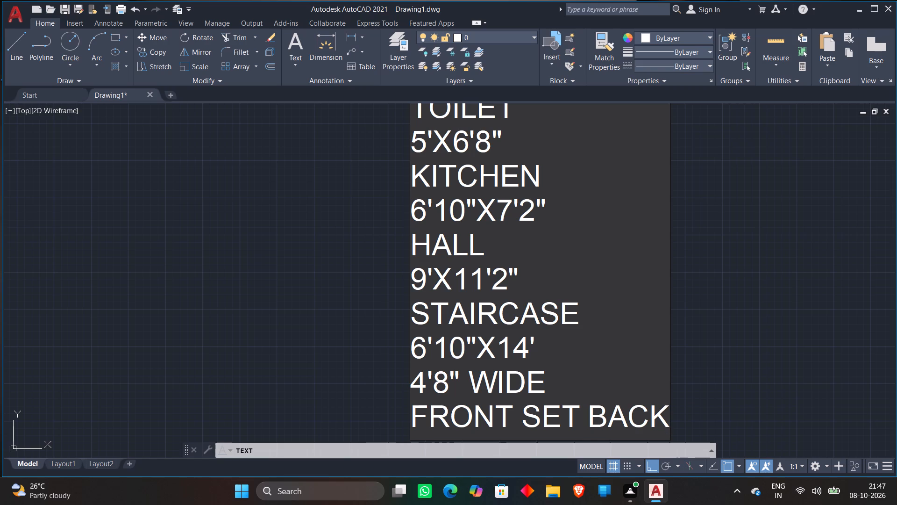
key(Return)
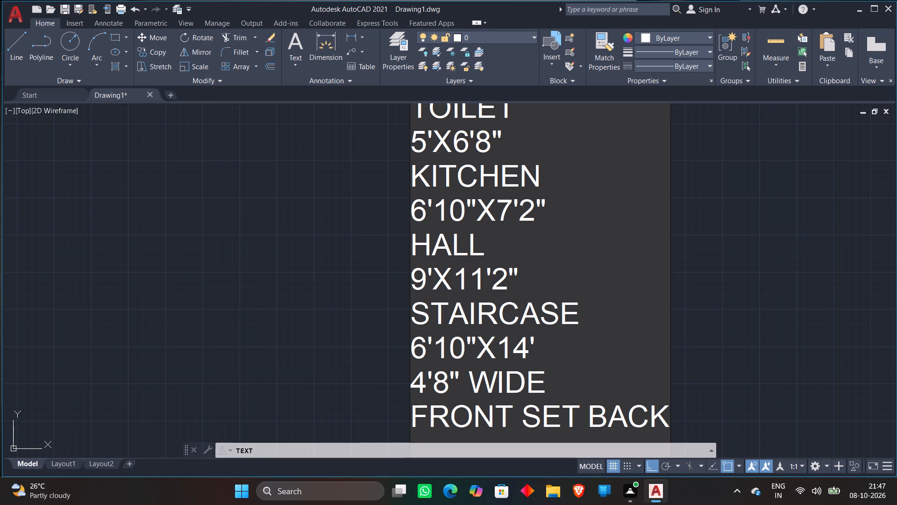
Add the porch label below the front setback label as two lines, PORCH and 9'X15'.
text(PORCH)
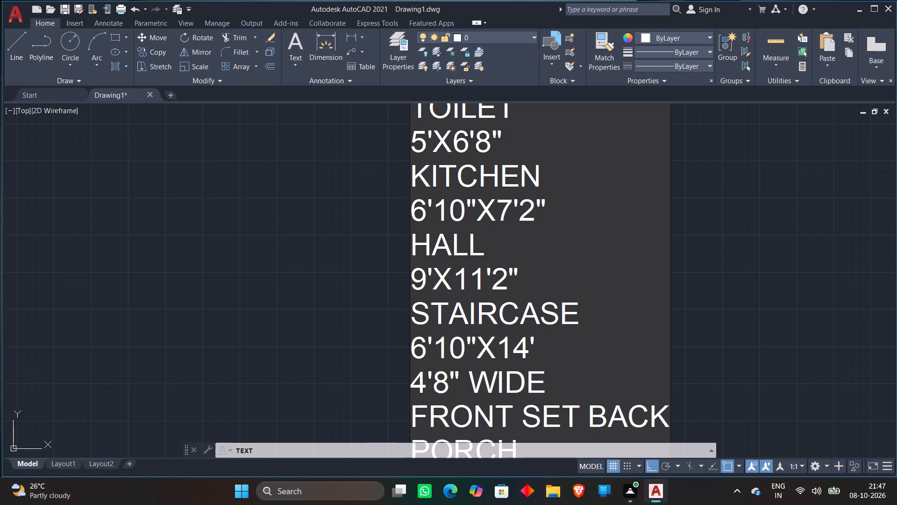
key(Return)
key(9)
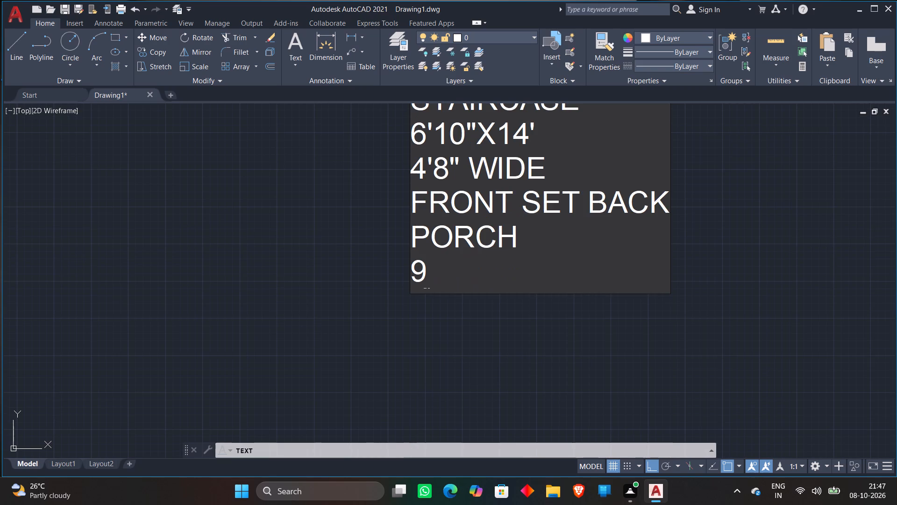
key(apostrophe)
key(x)
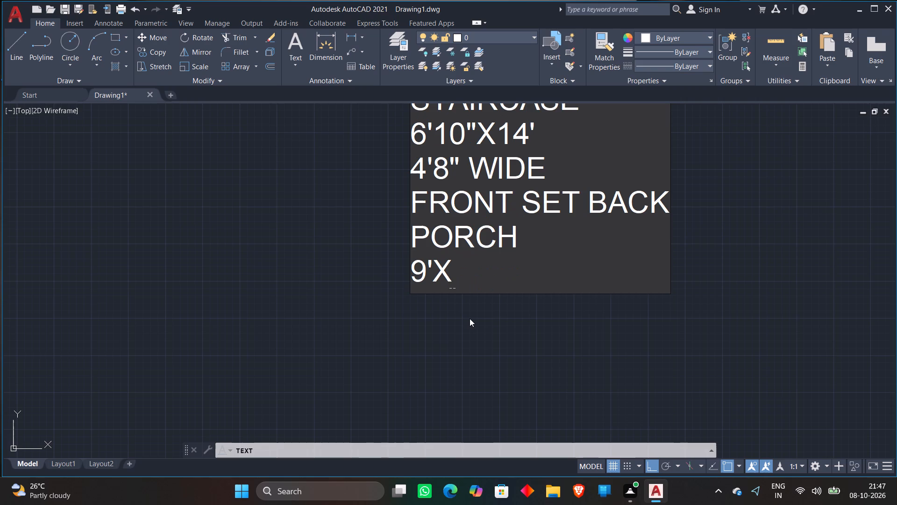
text(15')
key(Return)
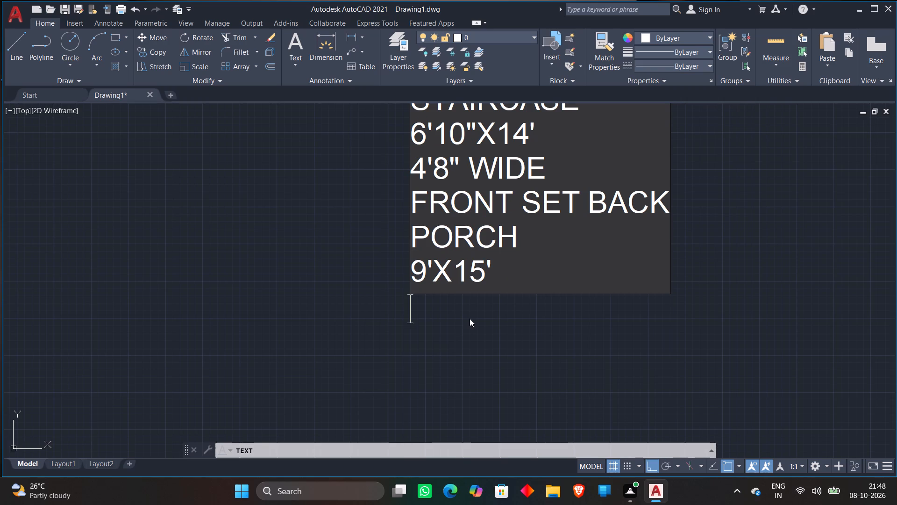
Add the main entrance label below the porch label as two lines, MAIN and ENTRANCE.
text(MAIN)
key(Return)
key(e)
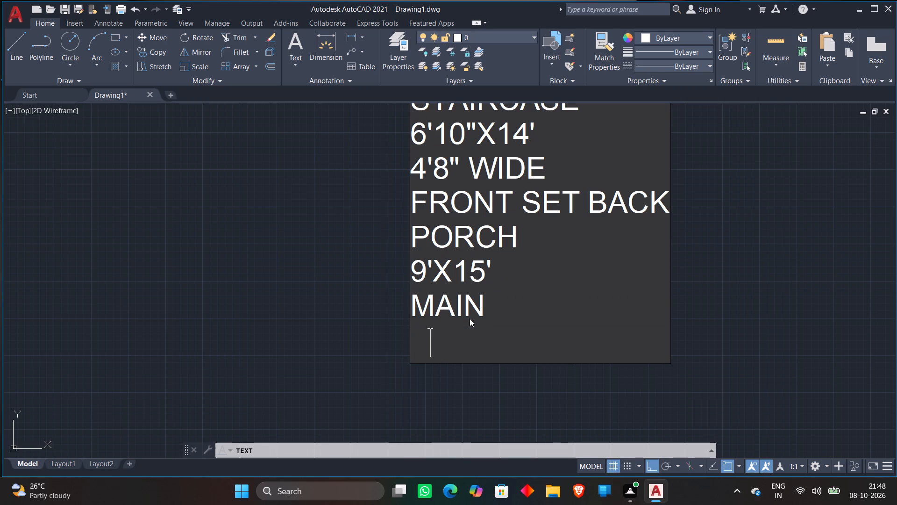
text(NTRAN)
text(CE)
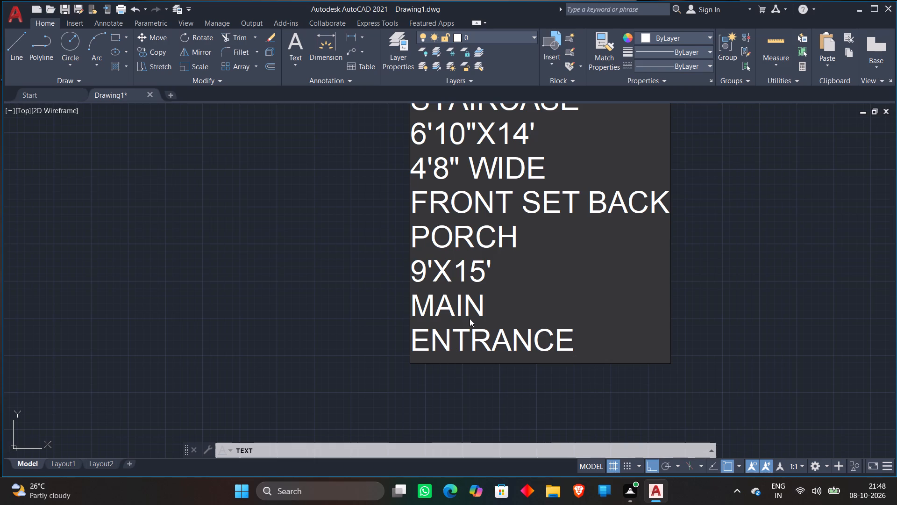
key(Return)
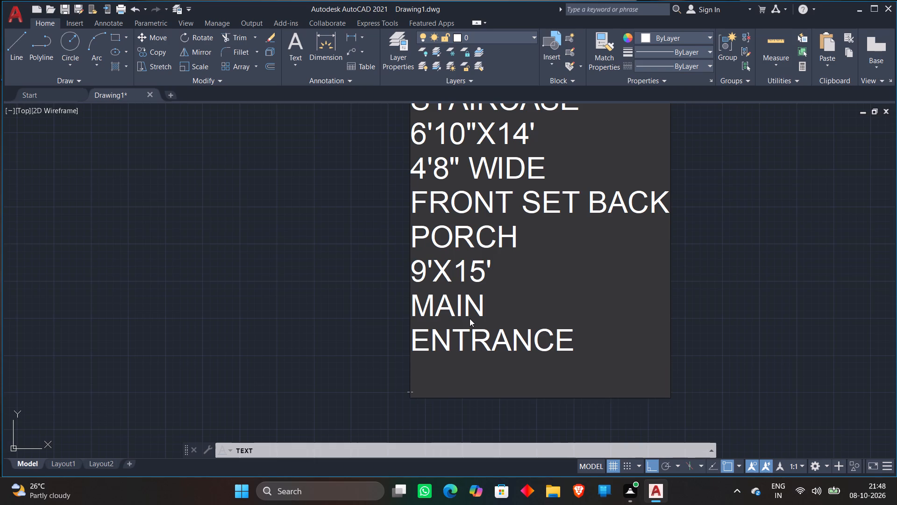
Add the stair direction labels UP and DN on separate lines below the main entrance label.
text(UP)
key(Return)
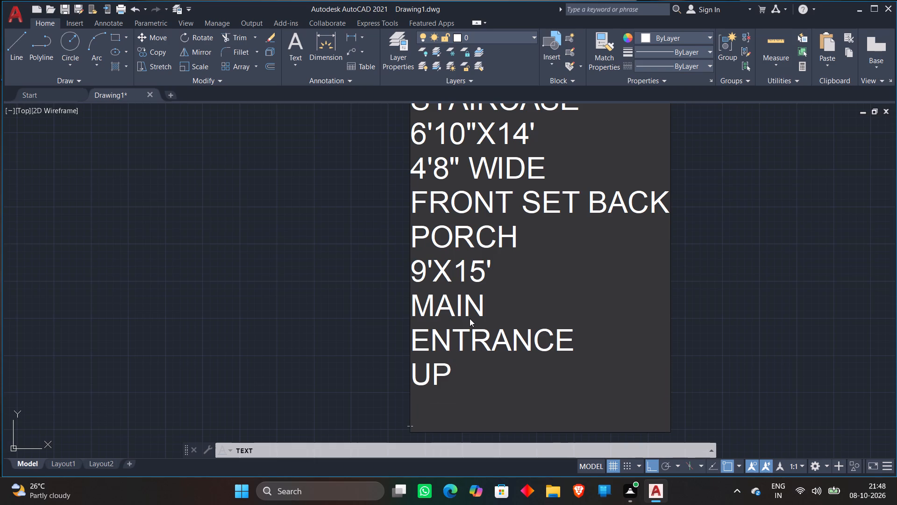
text(DN)
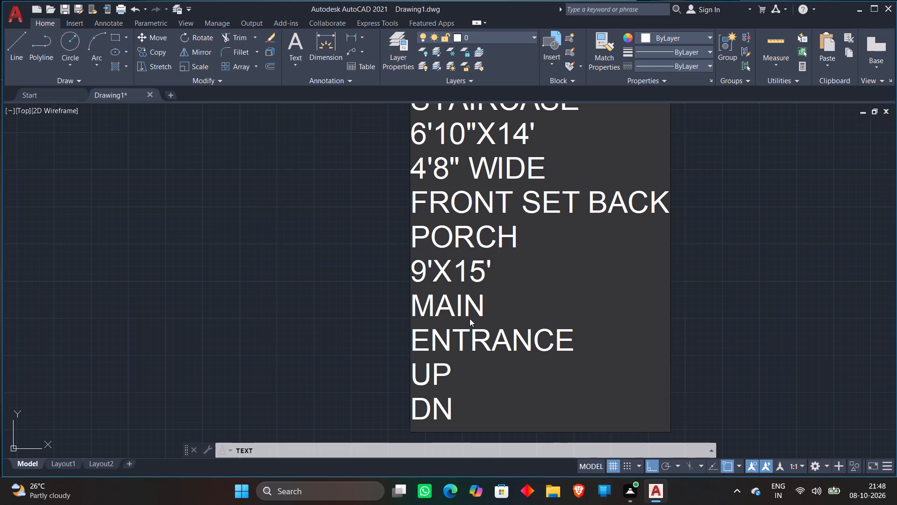
key(Return)
Add another bedroom label below the DN label as two lines, BEDROOM and 9'X10'.
text(BEDR)
text(OOM)
key(Return)
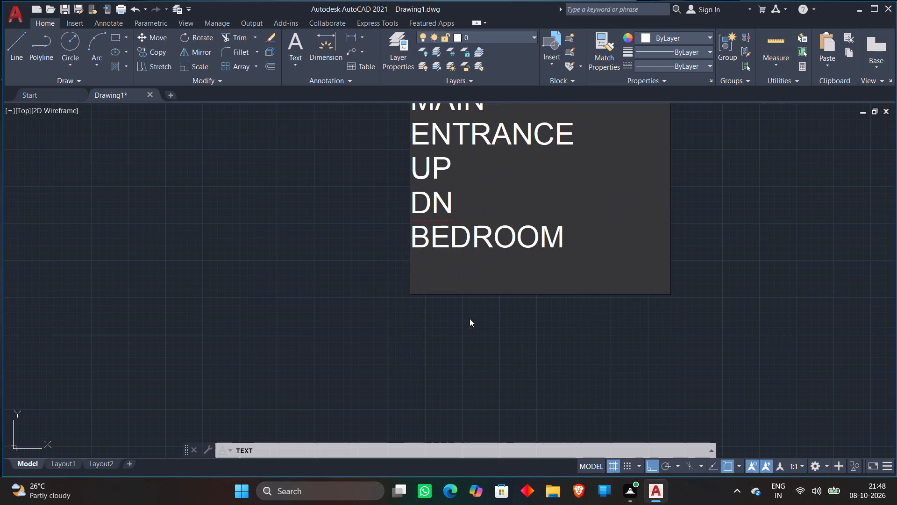
text(9'X)
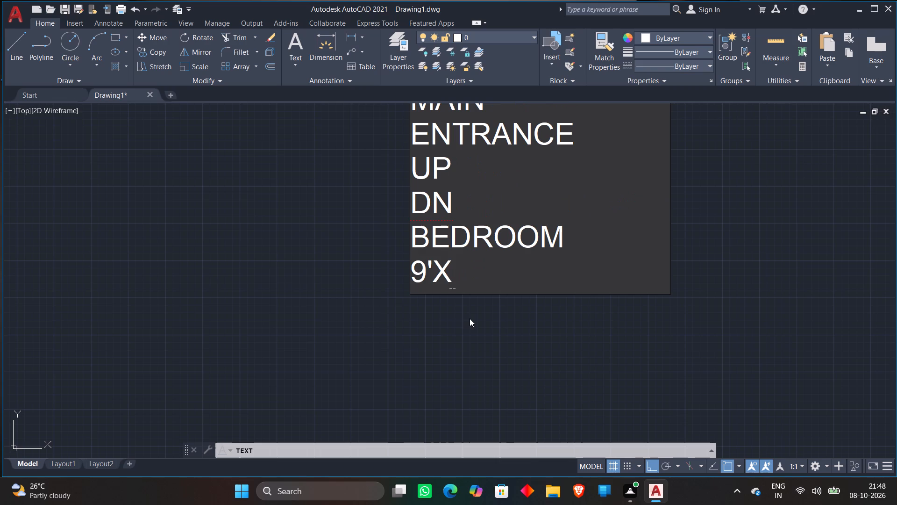
text(10)
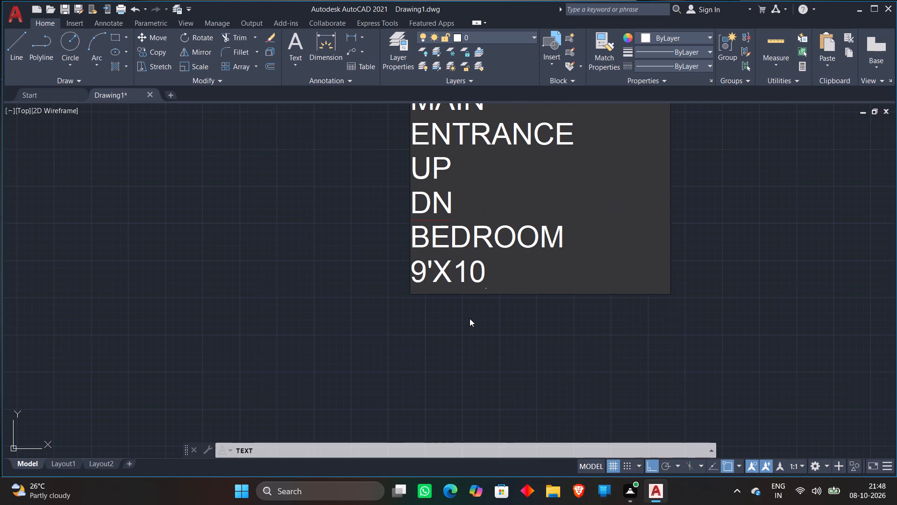
key(apostrophe)
key(Return)
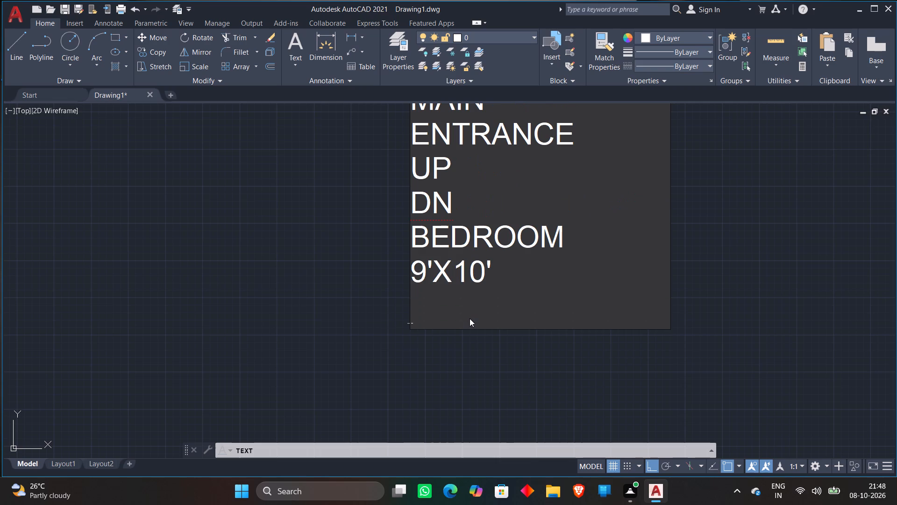
Add the balcony label below the 9'X10' bedroom label as two lines, 3' WIDE and BALCONY, and finish the text list.
text(3' W)
text(IDE)
key(space)
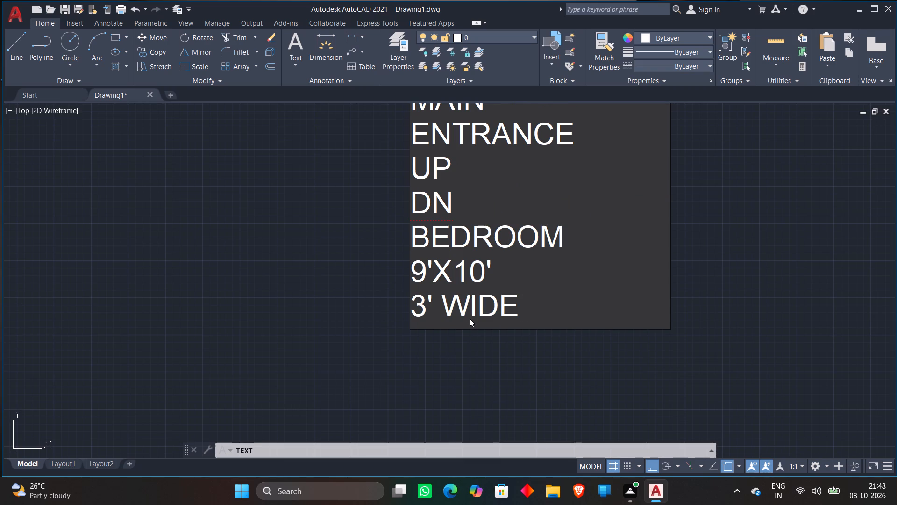
key(Return)
text(BA)
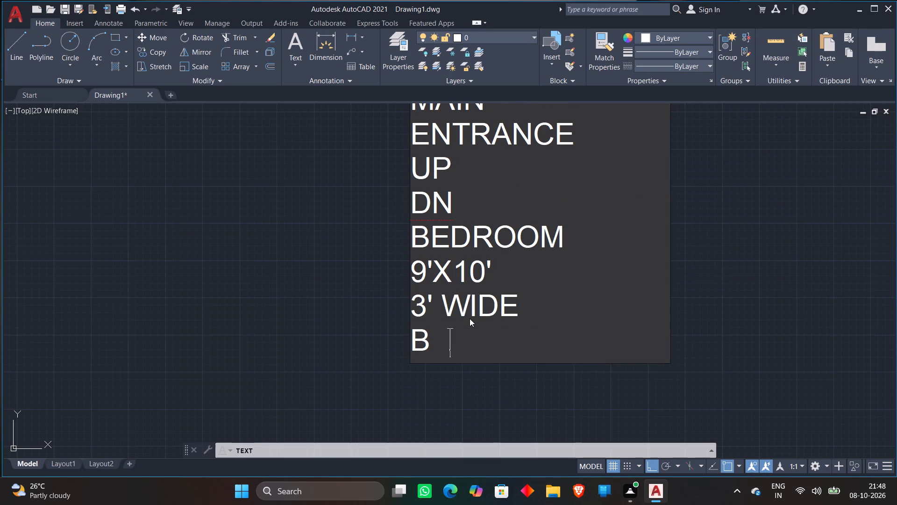
text(LCONY)
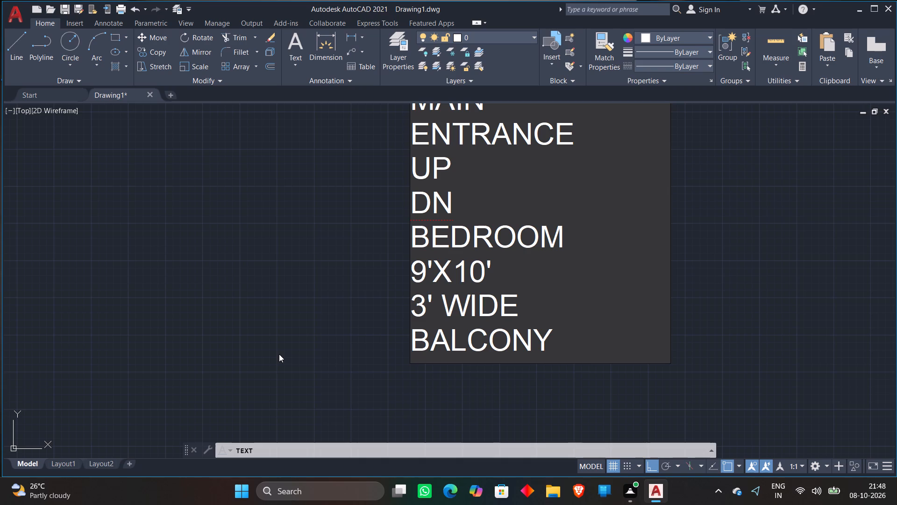
click(285, 357)
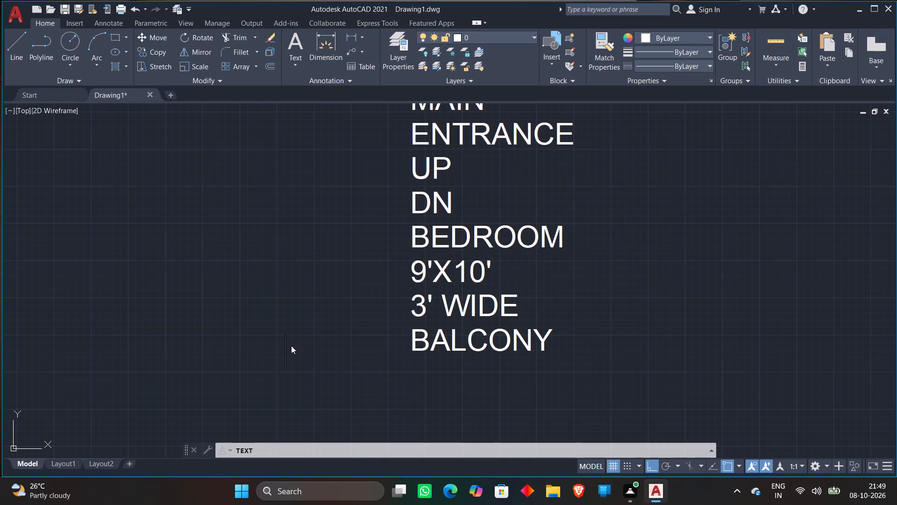
key(Escape)
Copy the first BEDROOM 12'X11' label from the text list into the uppermost bedroom of the first plan, with Ortho off.
scroll(293, 324, down, 4)
scroll(370, 264, down, 3)
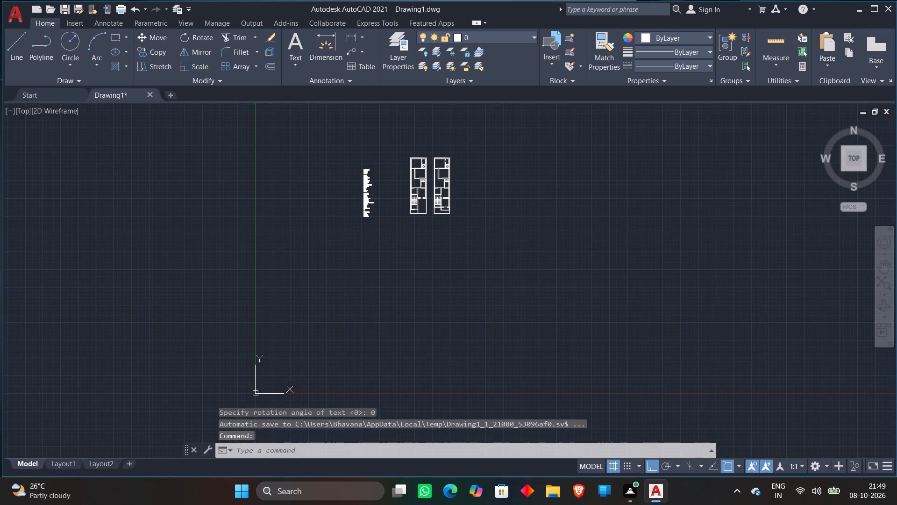
scroll(359, 152, up, 2)
scroll(381, 208, up, 1)
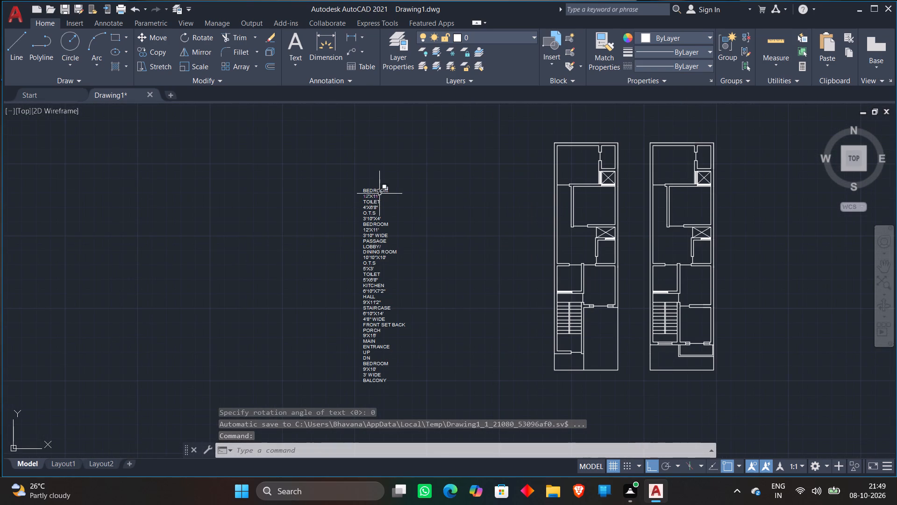
click(378, 191)
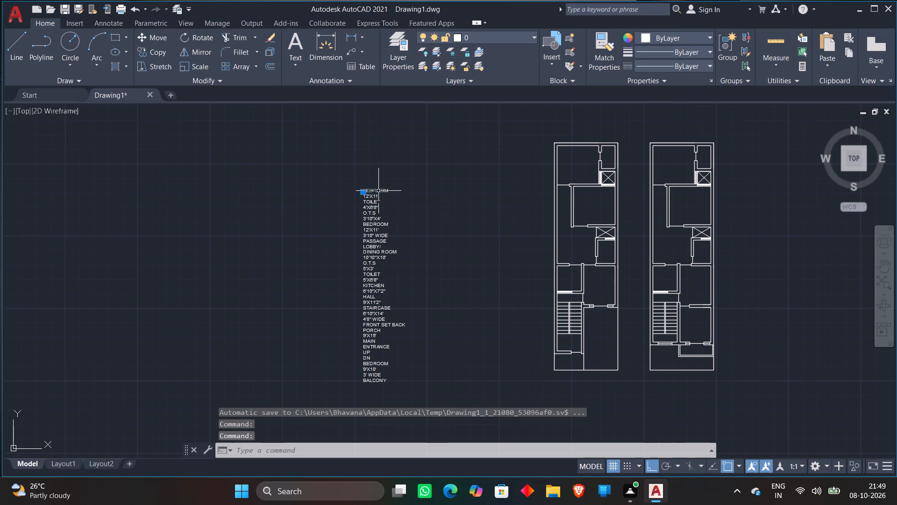
scroll(379, 190, up, 2)
click(374, 202)
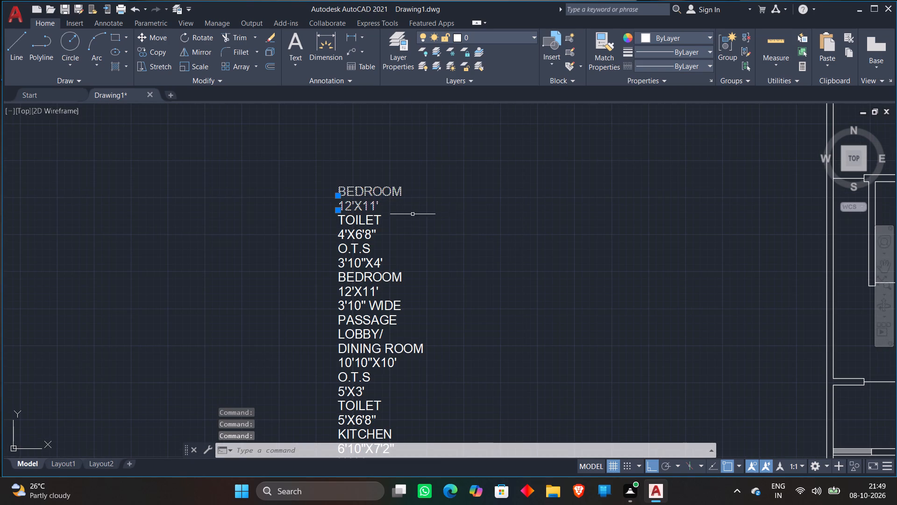
right_click(488, 207)
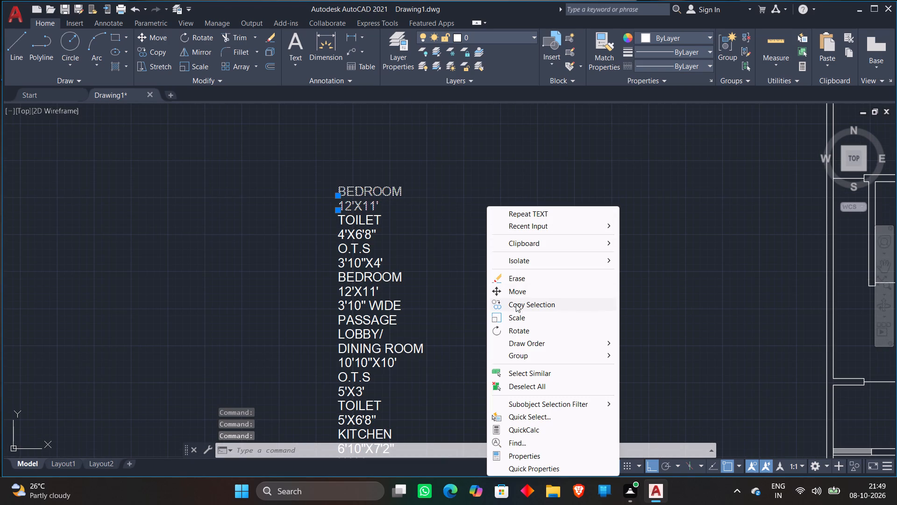
click(516, 304)
click(379, 207)
scroll(517, 187, down, 2)
middle_drag(520, 186, 469, 207)
key(F8)
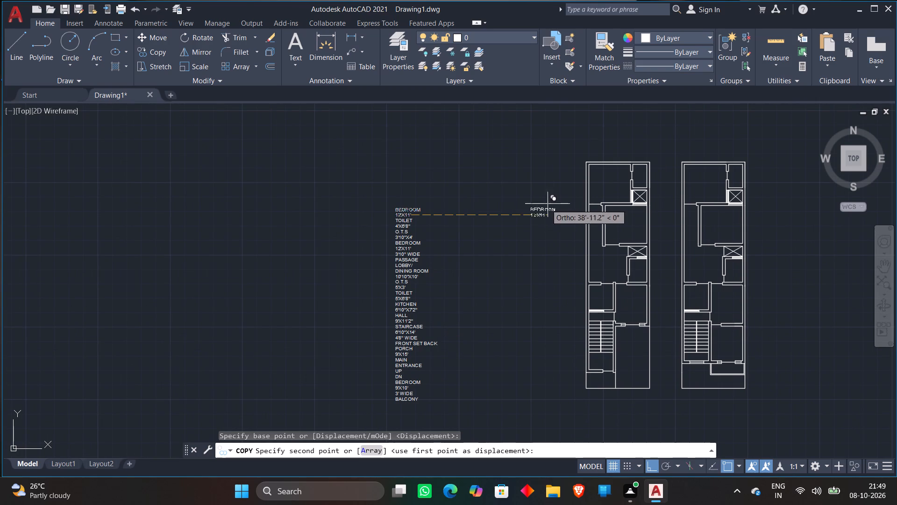
scroll(634, 187, up, 3)
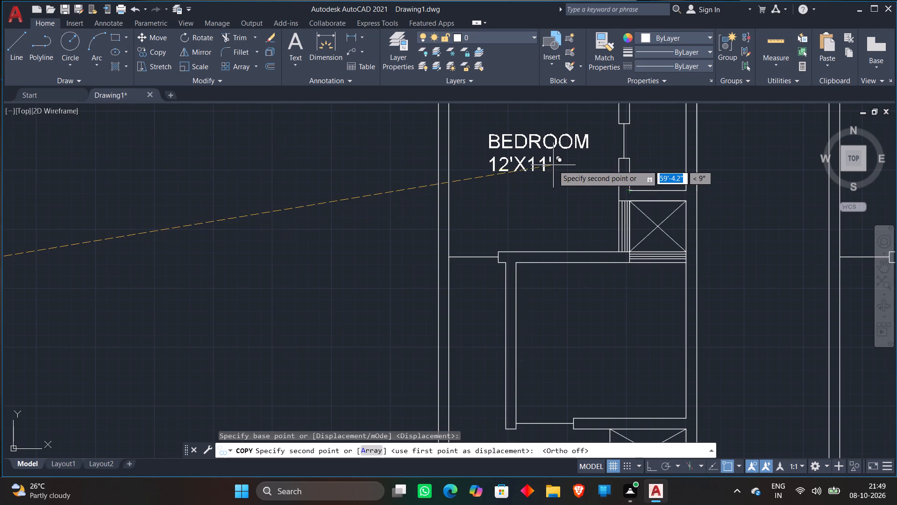
click(552, 166)
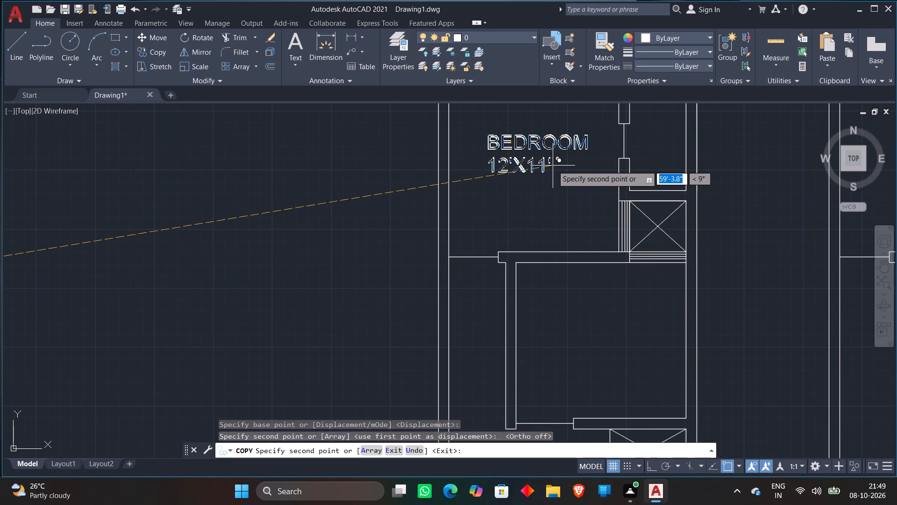
key(Escape)
Move the first BEDROOM 12'X11' label from the text list into the uppermost bedroom of the second plan.
scroll(320, 194, down, 2)
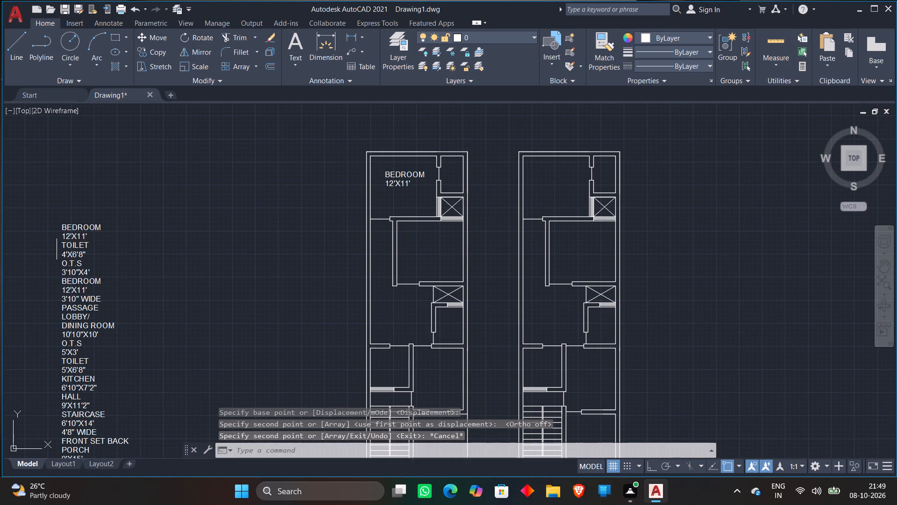
click(68, 225)
click(74, 234)
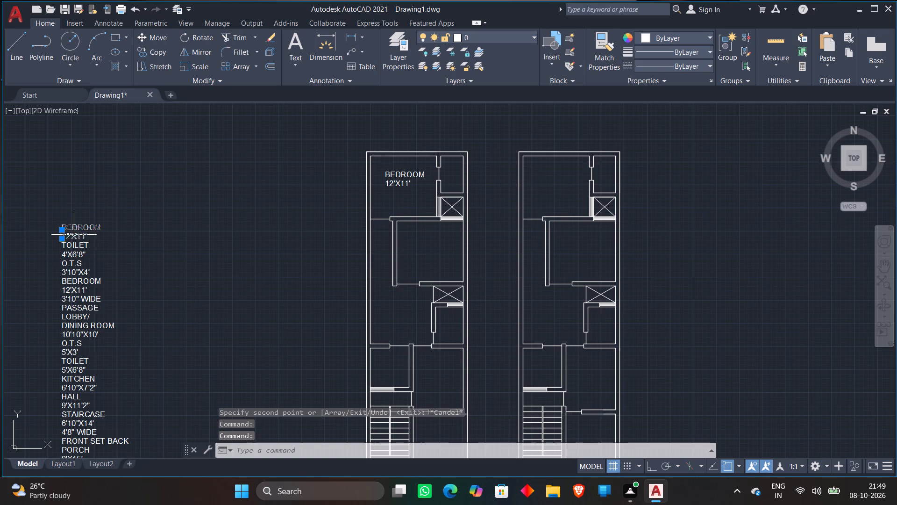
text(M)
key(space)
click(74, 235)
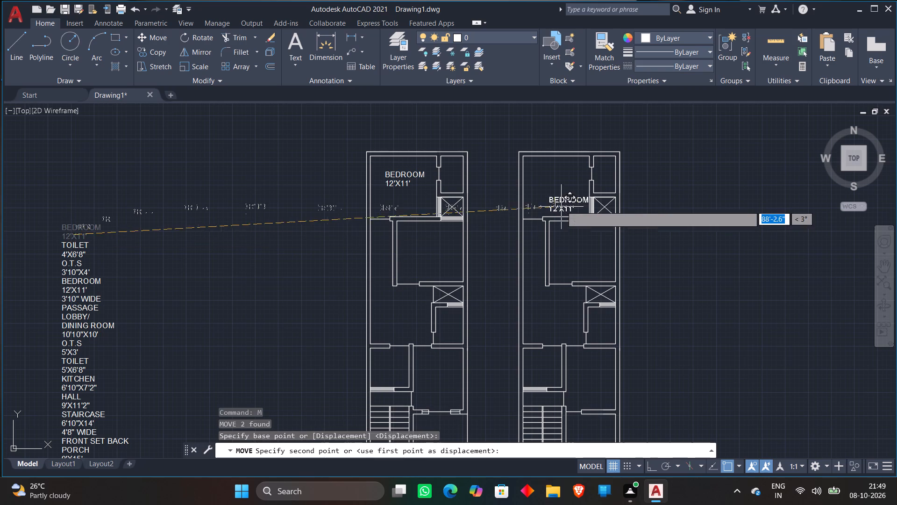
scroll(556, 191, up, 1)
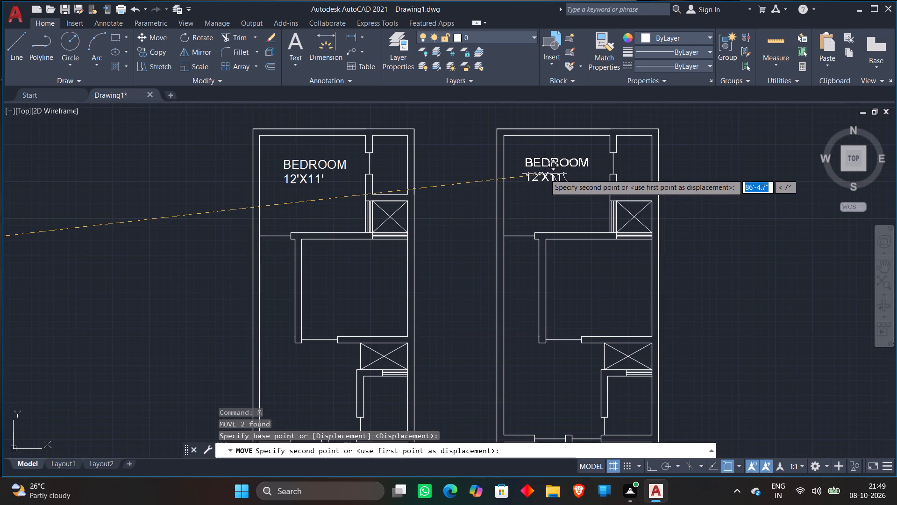
click(545, 174)
key(Escape)
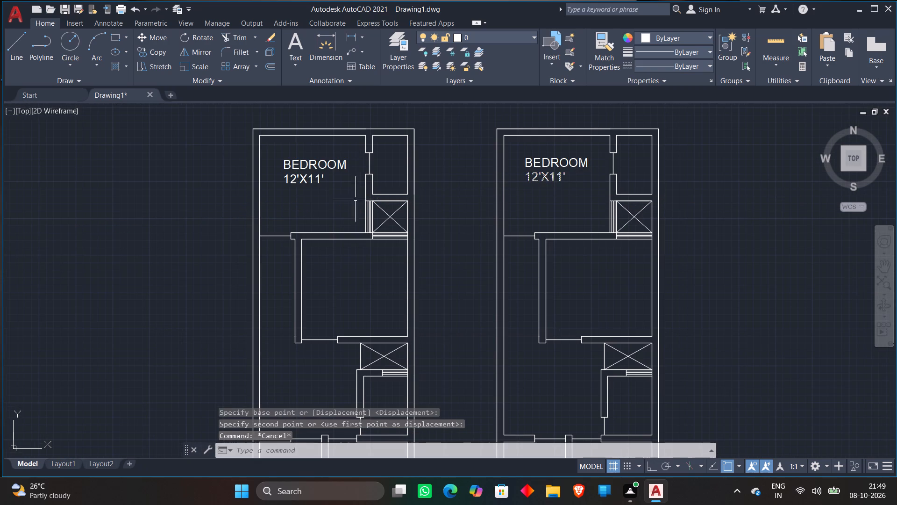
Move the TOILET 4'X6'8" label from the text list into the toilet beside the uppermost bedroom of the first plan.
scroll(267, 199, down, 1)
scroll(153, 257, down, 1)
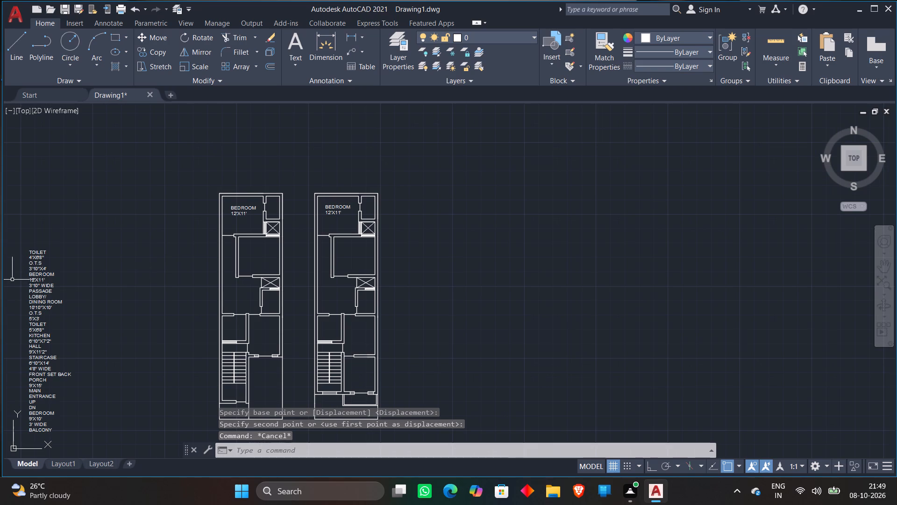
click(35, 251)
click(35, 256)
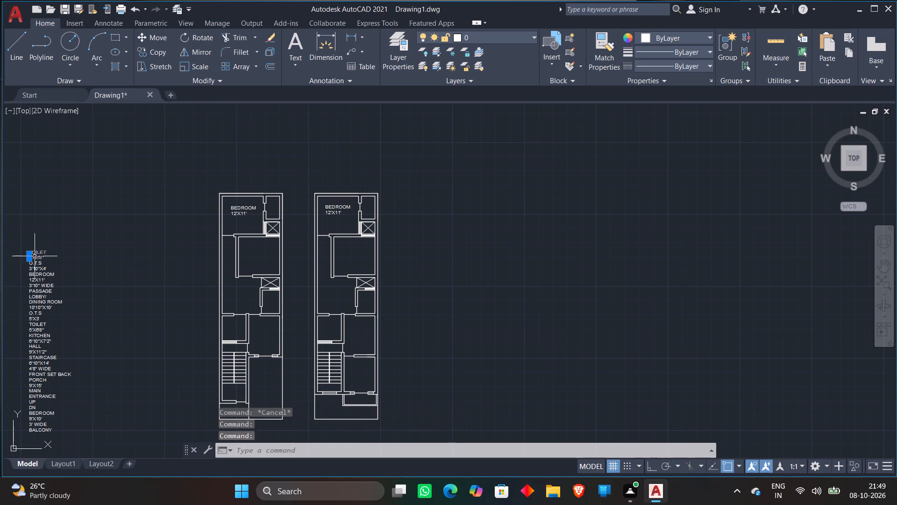
text(M)
key(space)
click(35, 256)
scroll(262, 216, up, 2)
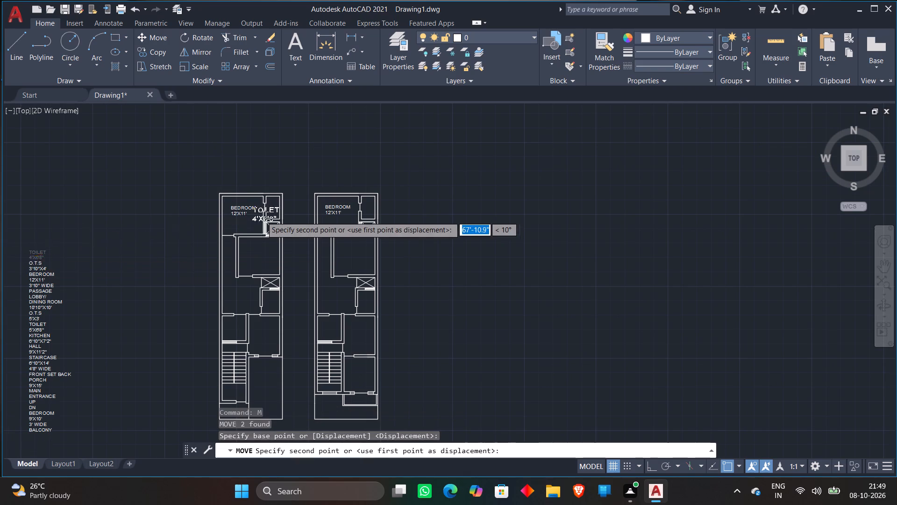
scroll(262, 216, up, 2)
click(304, 173)
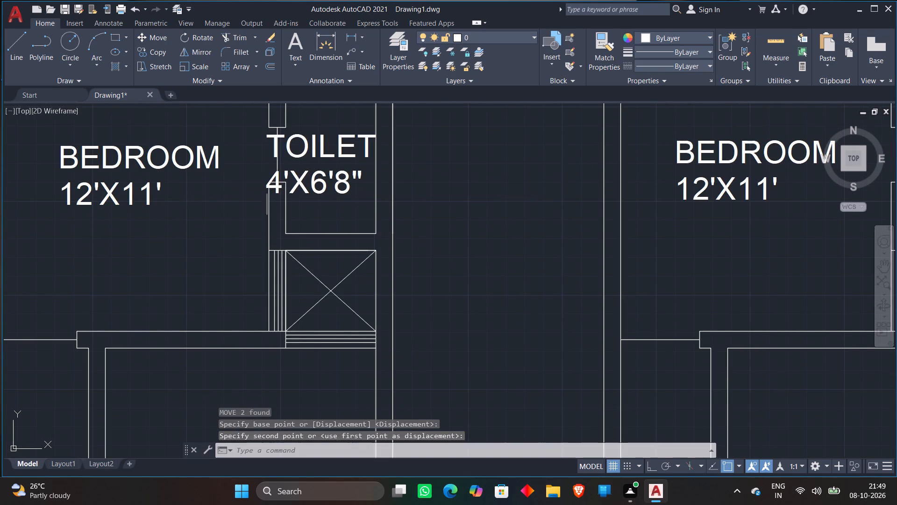
Move the O.T.S 3'10"X4' label from the text list onto the crossed shaft below the first plan's upper toilet.
scroll(114, 218, down, 5)
middle_drag(305, 208, 533, 128)
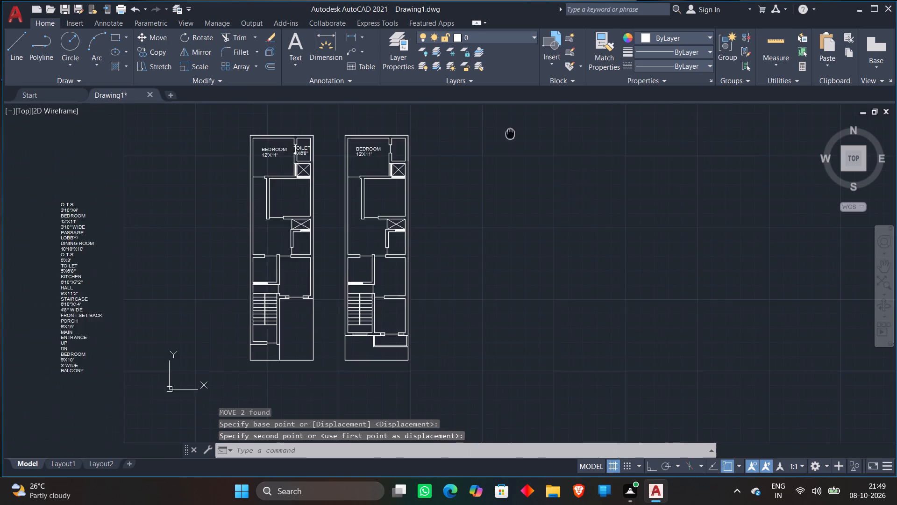
middle_drag(533, 128, 584, 118)
click(186, 173)
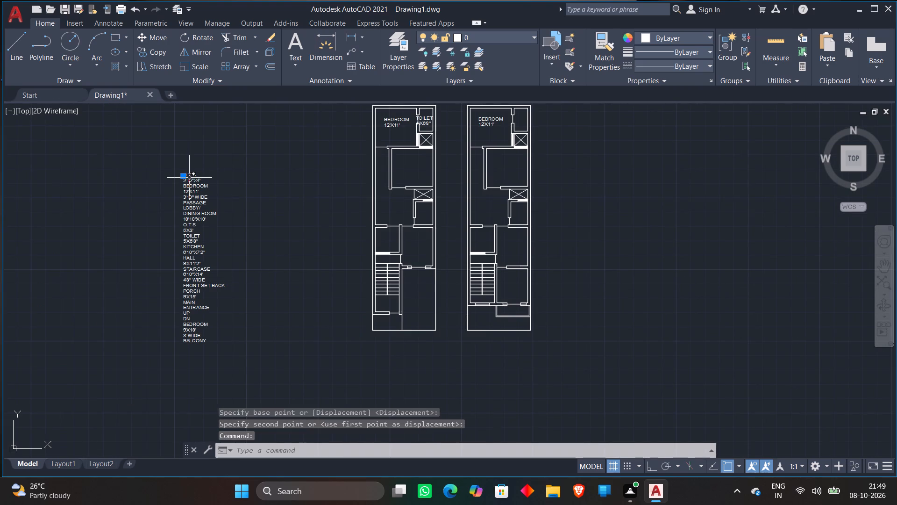
click(189, 178)
text(M)
key(space)
click(189, 178)
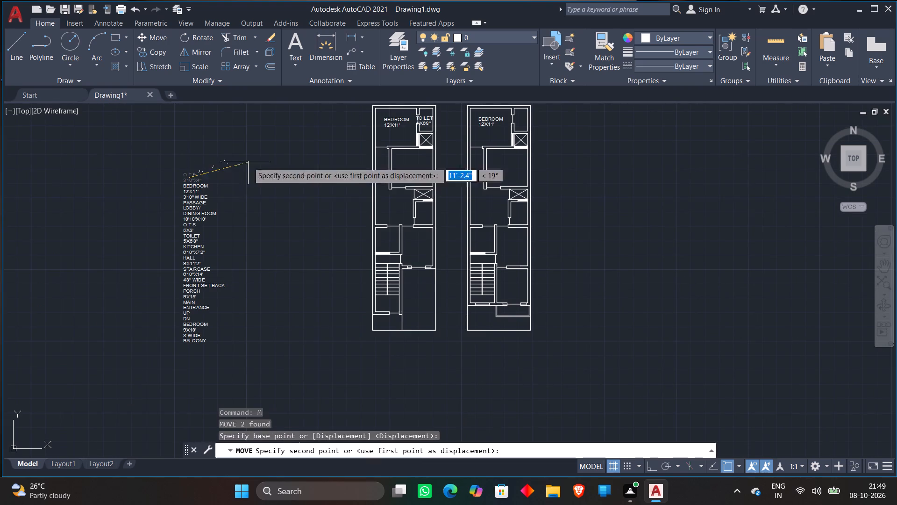
click(427, 140)
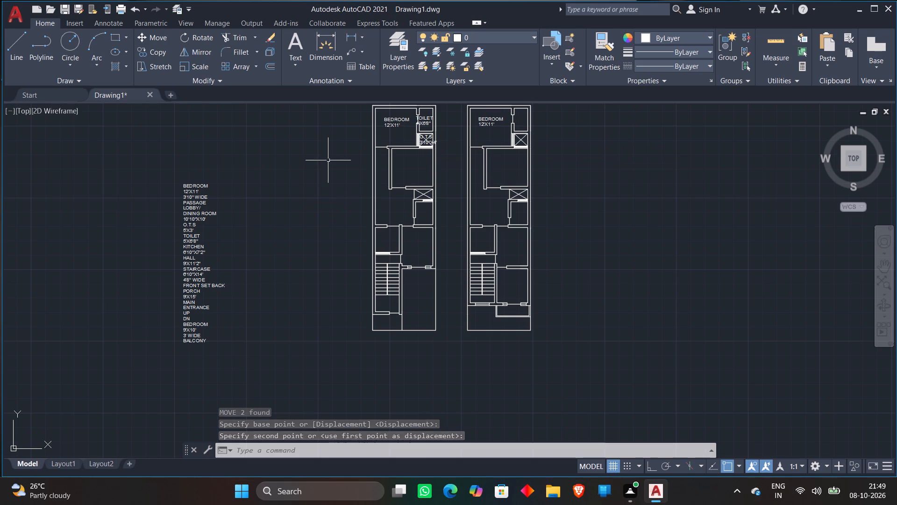
Move the remaining BEDROOM 12'X11' label from the text list into the first plan's second bedroom, below the upper shaft.
click(194, 187)
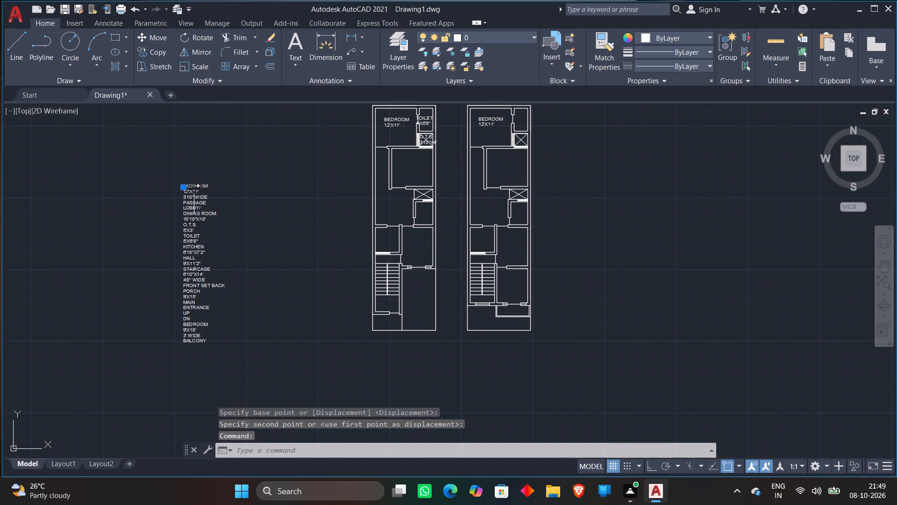
click(194, 190)
text(M)
key(space)
click(194, 190)
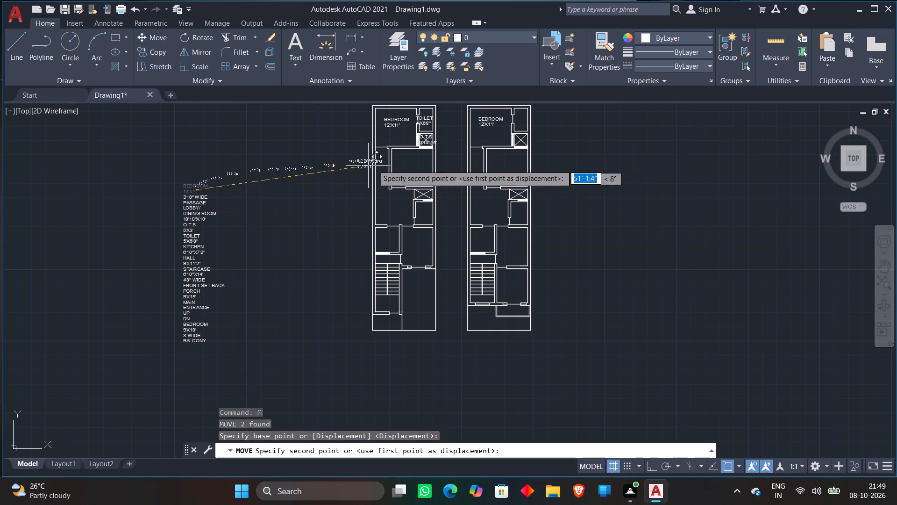
click(413, 166)
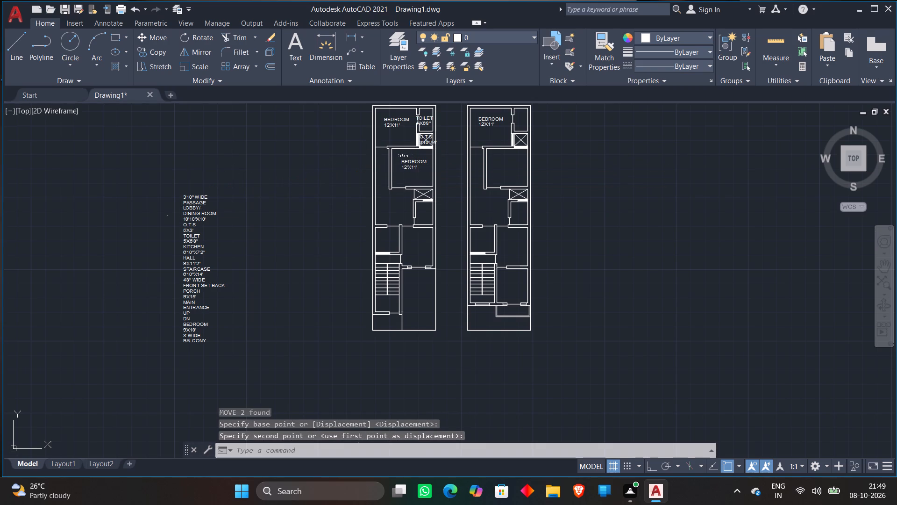
Move the two-line 3'10" WIDE PASSAGE label out of the text list to the empty area beside the first plan.
click(190, 196)
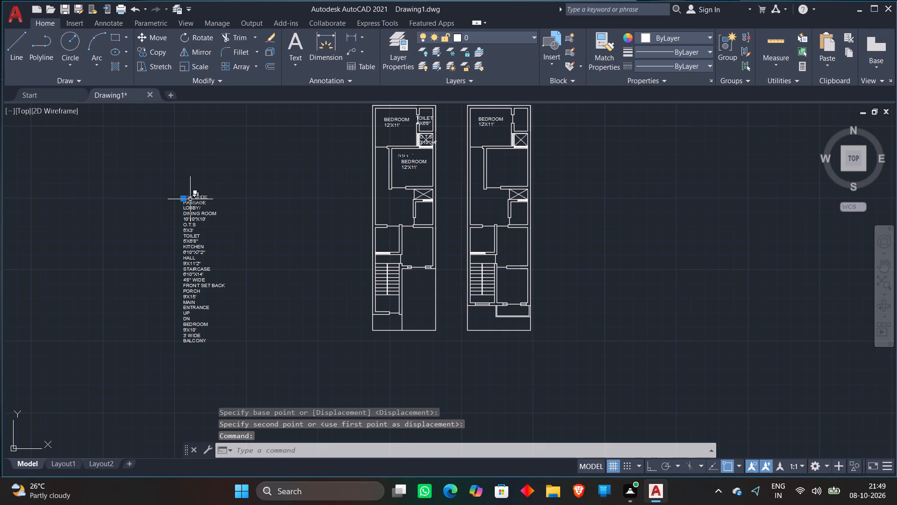
click(191, 199)
click(193, 202)
click(197, 203)
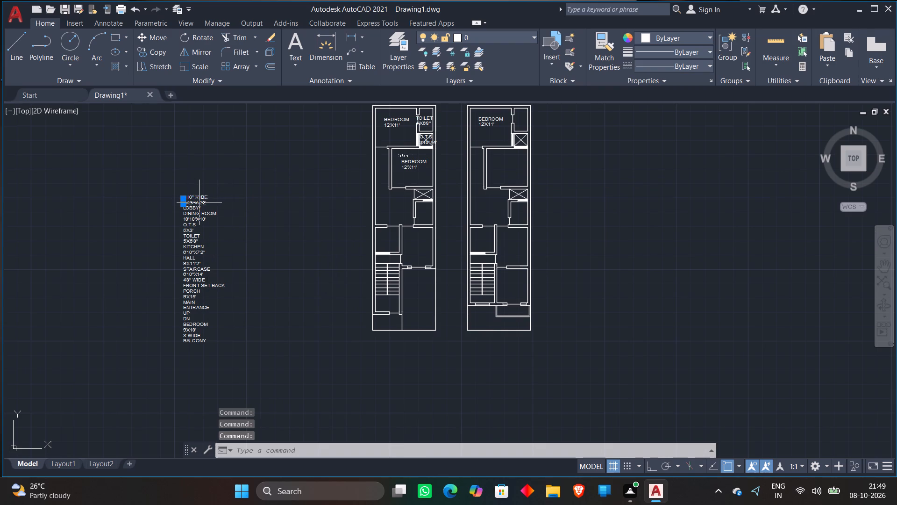
text(M)
key(space)
click(199, 202)
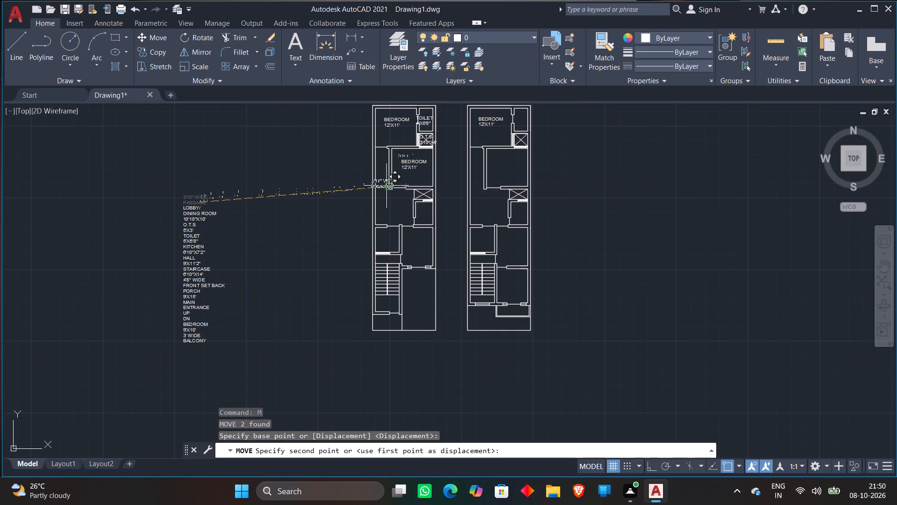
click(312, 176)
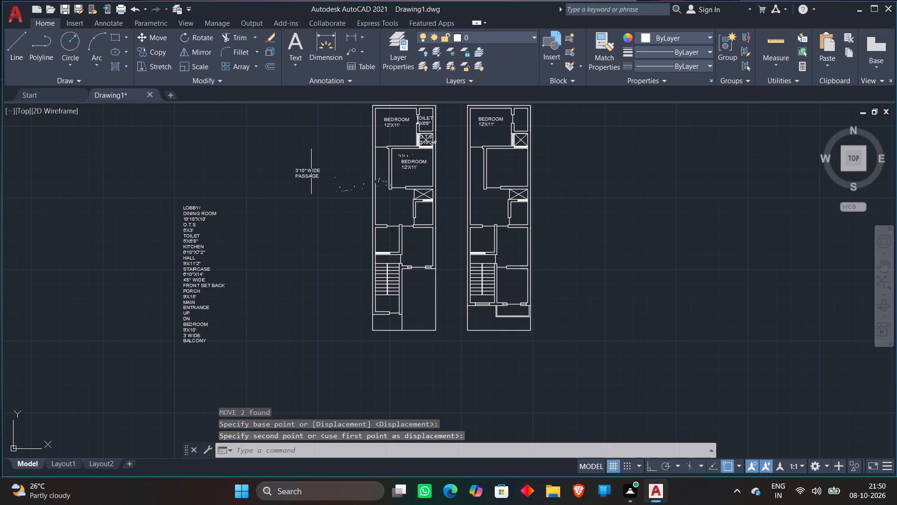
Rotate the 3'10" WIDE PASSAGE label to read vertically, with Ortho on.
click(311, 172)
click(312, 179)
right_click(321, 168)
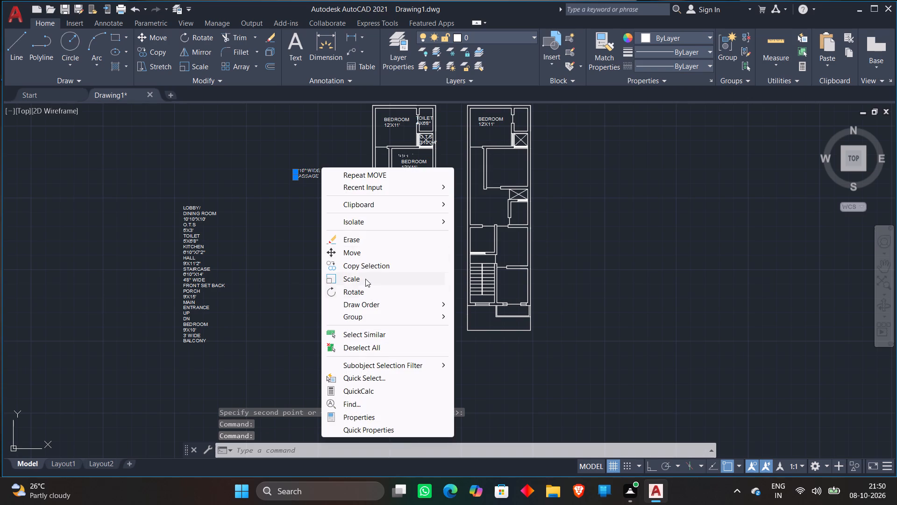
click(360, 292)
click(330, 185)
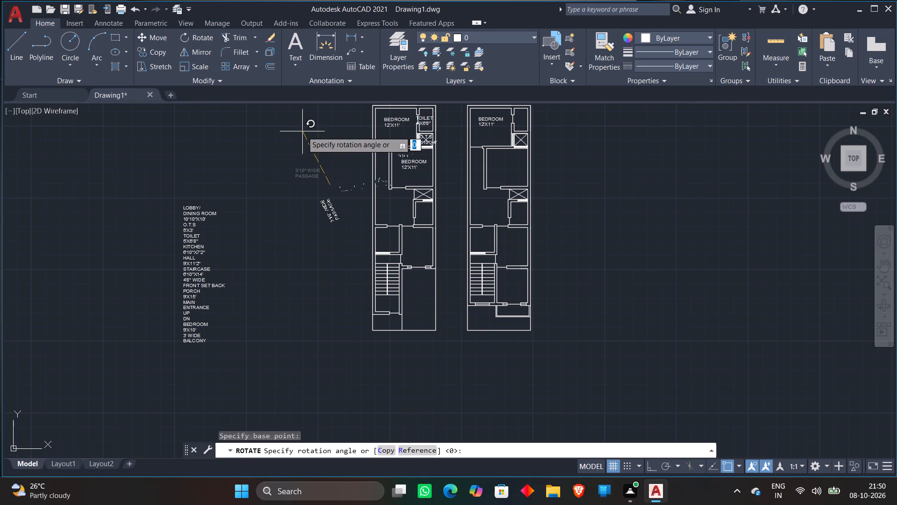
key(F8)
click(305, 131)
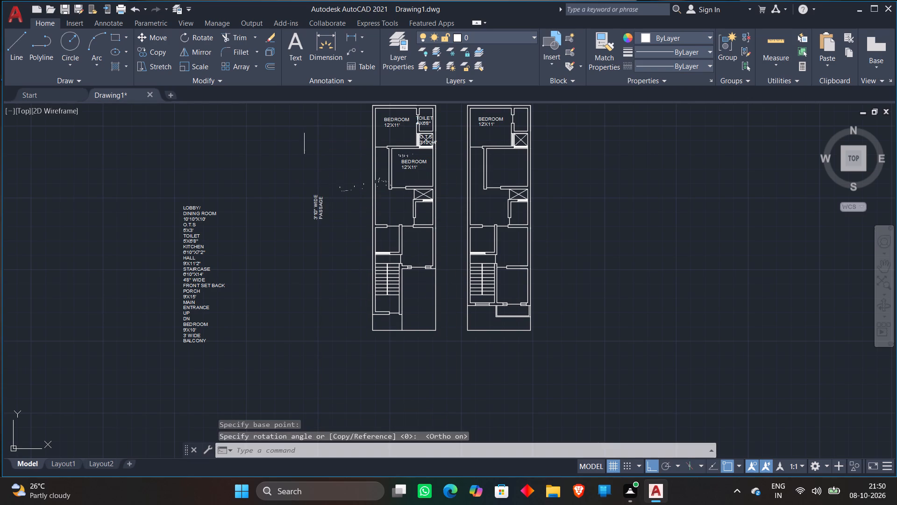
Move the vertical 3'10" WIDE PASSAGE label into the passage beside the first plan's second bedroom, with Ortho off.
click(311, 209)
click(324, 209)
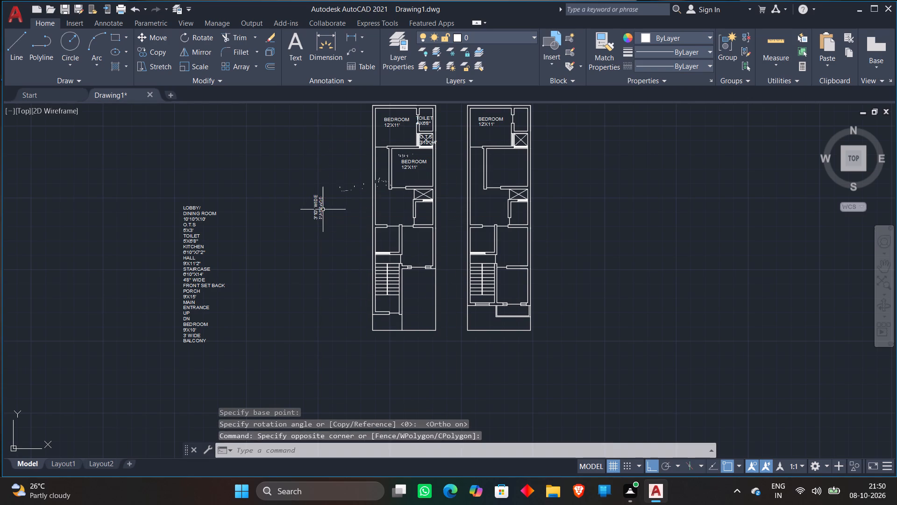
click(323, 209)
click(314, 212)
text(M)
key(space)
click(314, 212)
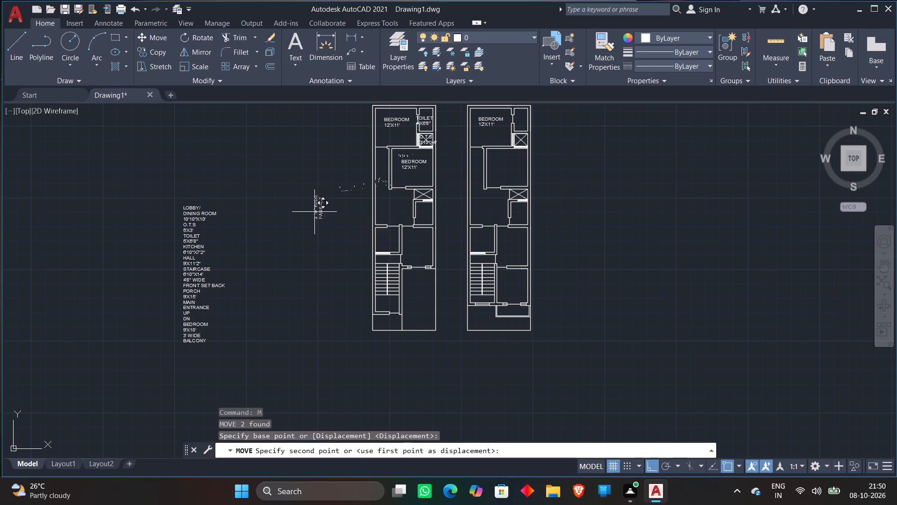
scroll(365, 167, up, 3)
key(F8)
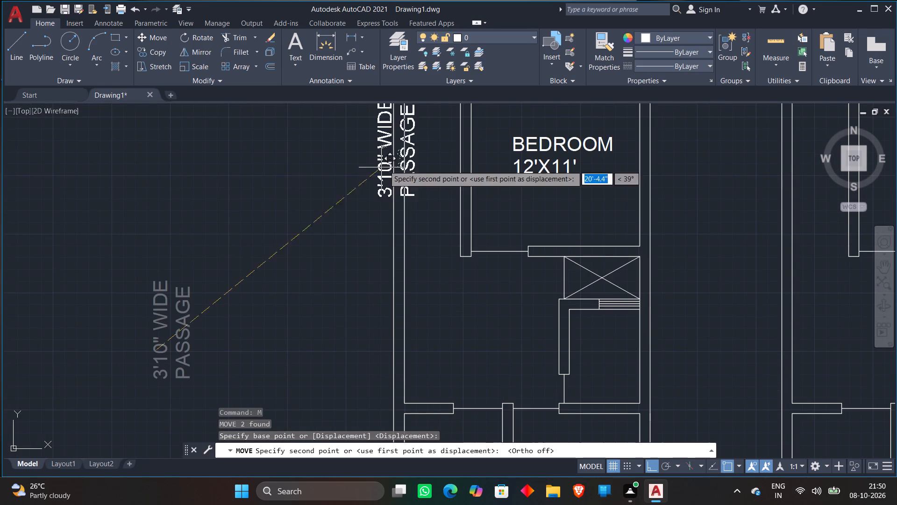
scroll(421, 171, down, 2)
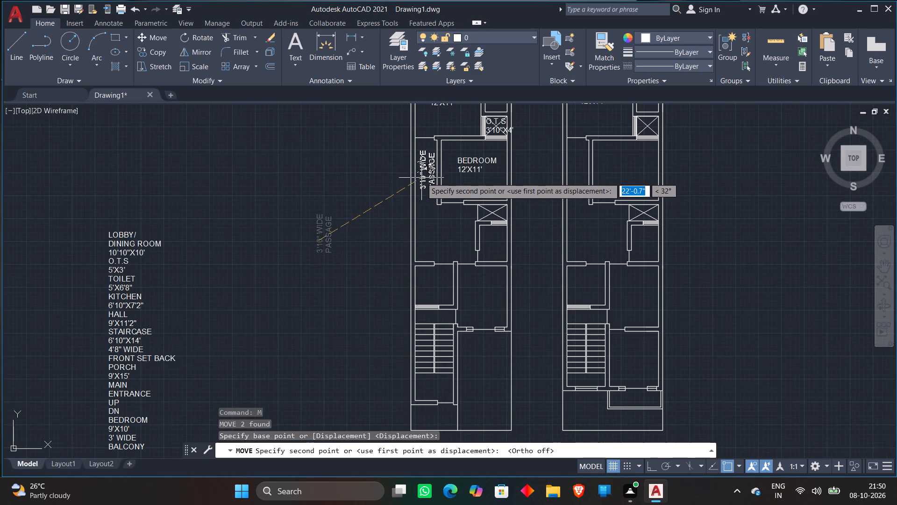
click(421, 178)
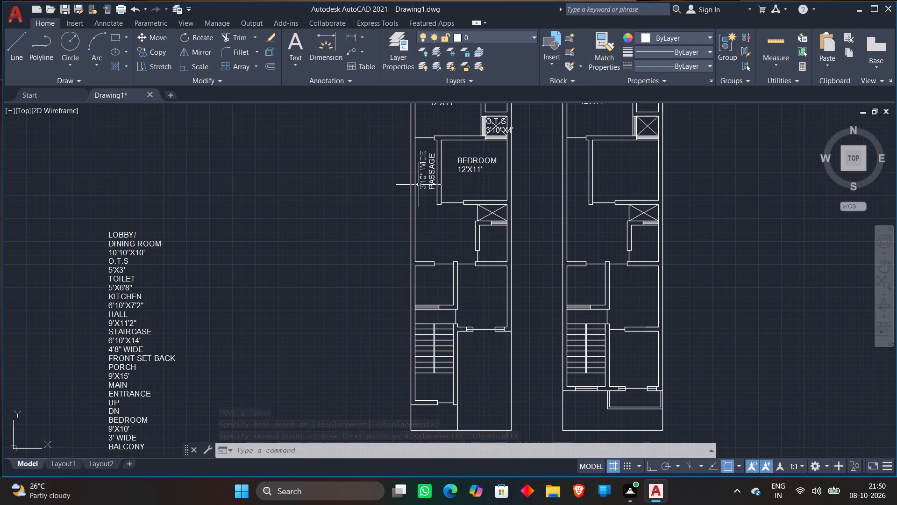
Move the three-line LOBBY/ DINING ROOM 10'10"X10' label from the text list into the space below the first plan's passage.
scroll(419, 185, down, 1)
scroll(224, 222, up, 1)
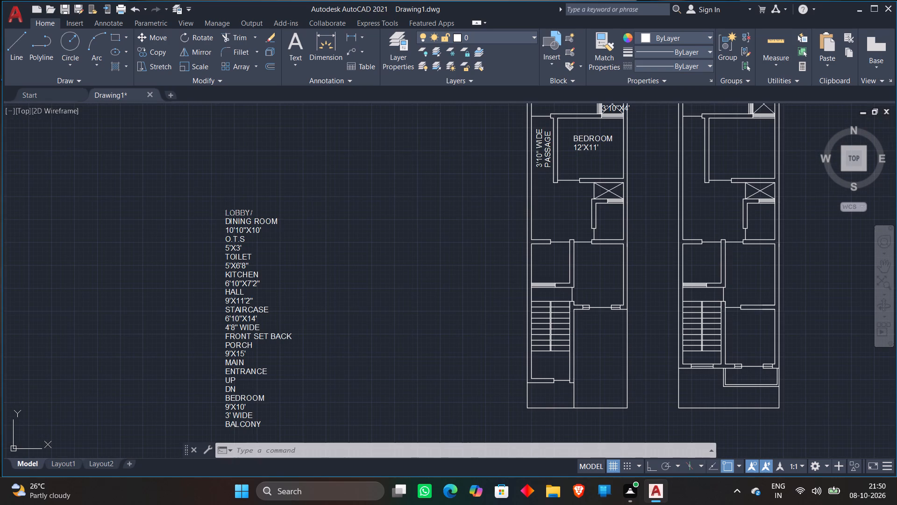
click(238, 215)
click(241, 223)
click(241, 229)
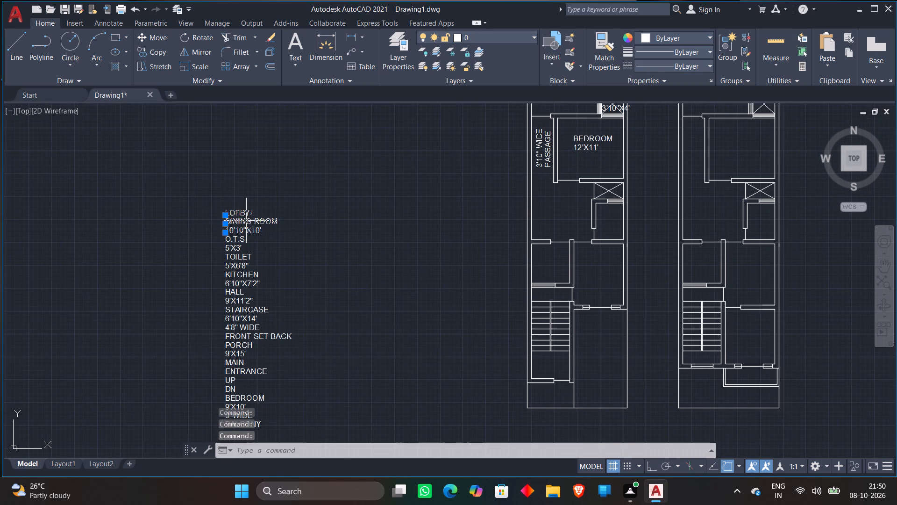
key(m)
key(space)
click(244, 221)
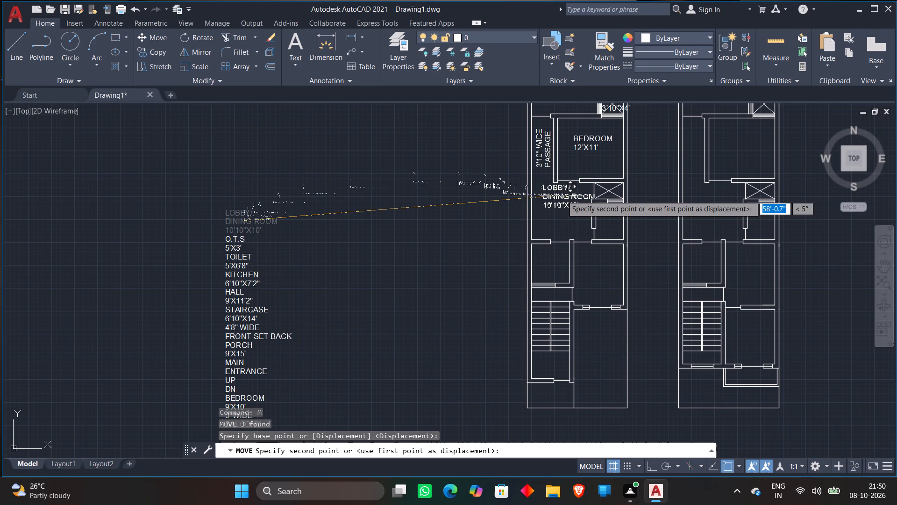
click(555, 210)
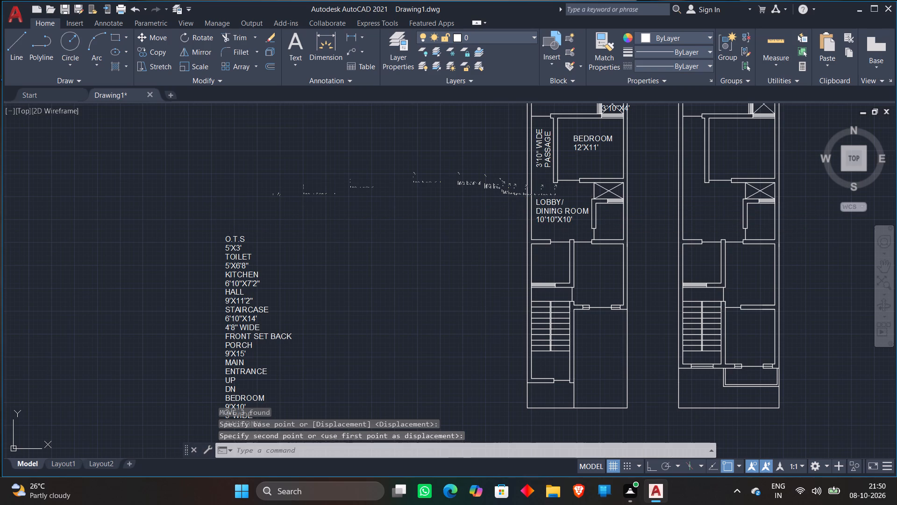
Move the O.T.S 5'X3' label from the text list onto the first plan's lower crossed shaft, beside the lobby.
click(235, 236)
click(237, 247)
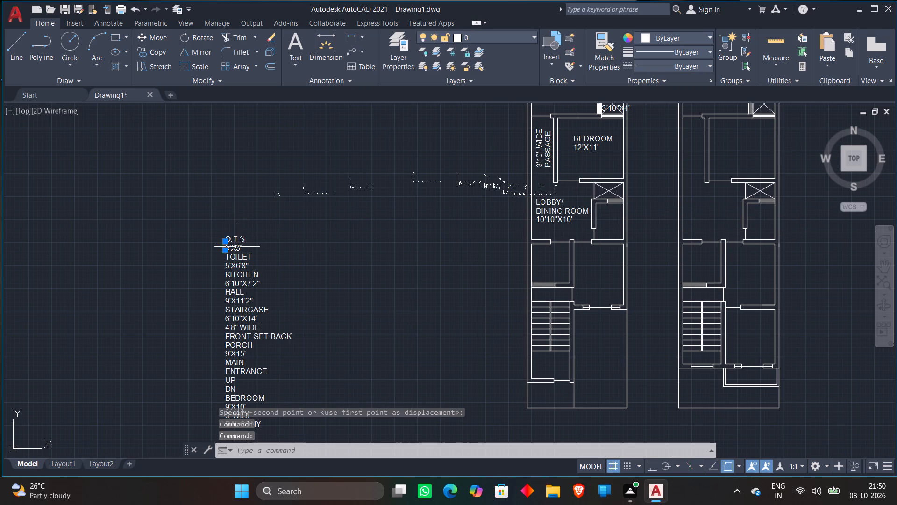
text(M)
key(space)
click(237, 247)
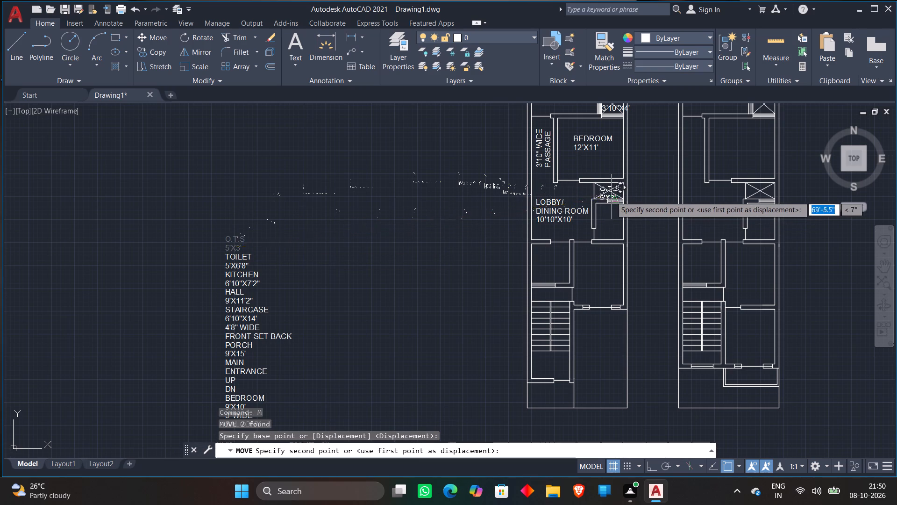
scroll(612, 192, up, 3)
click(605, 200)
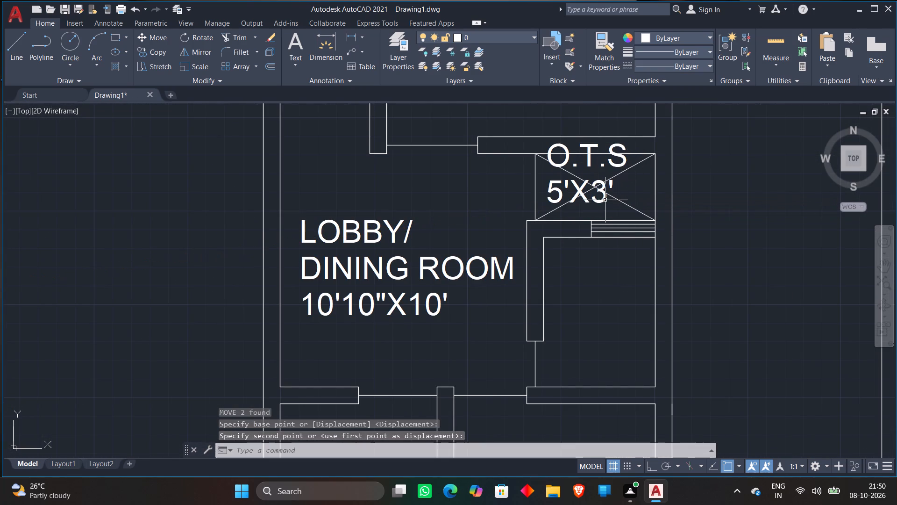
Move the TOILET 5'X6'8" label from the text list into the first plan's small room below the lower O.T.S shaft.
scroll(359, 162, down, 4)
click(57, 232)
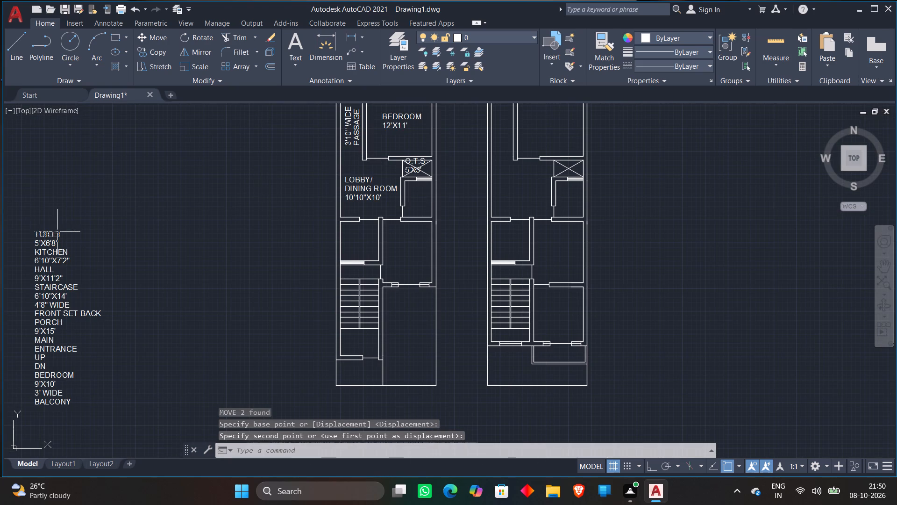
click(57, 241)
key(m)
key(space)
click(43, 242)
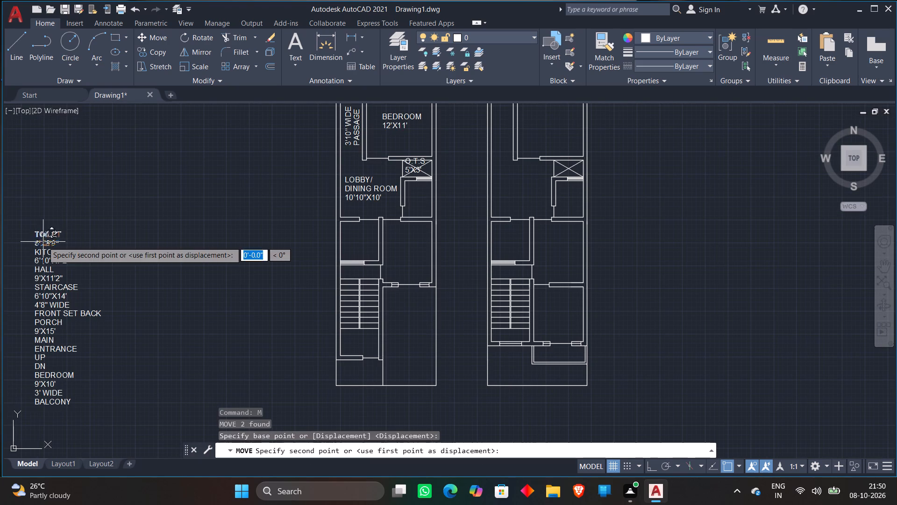
scroll(416, 200, up, 3)
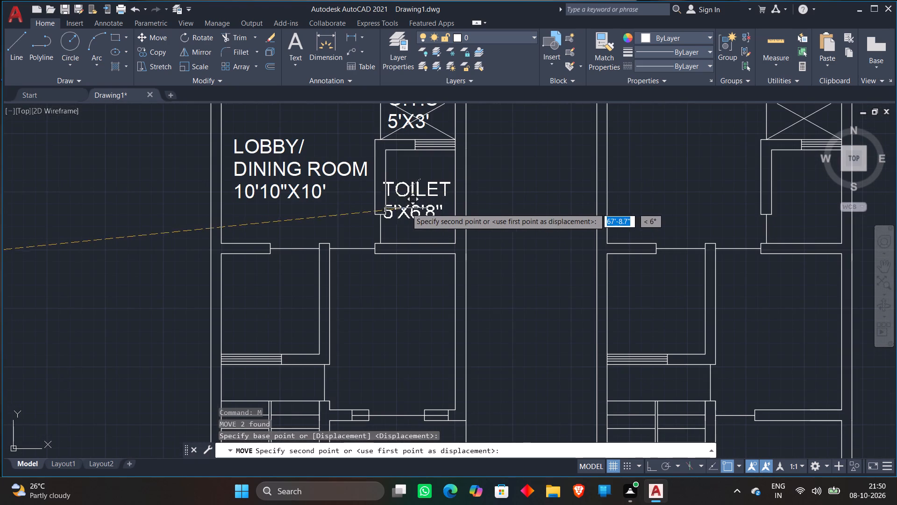
click(408, 207)
Move the KITCHEN 6'10"X7'2" label from the text list into the first plan's small room above the staircase.
scroll(408, 190, down, 3)
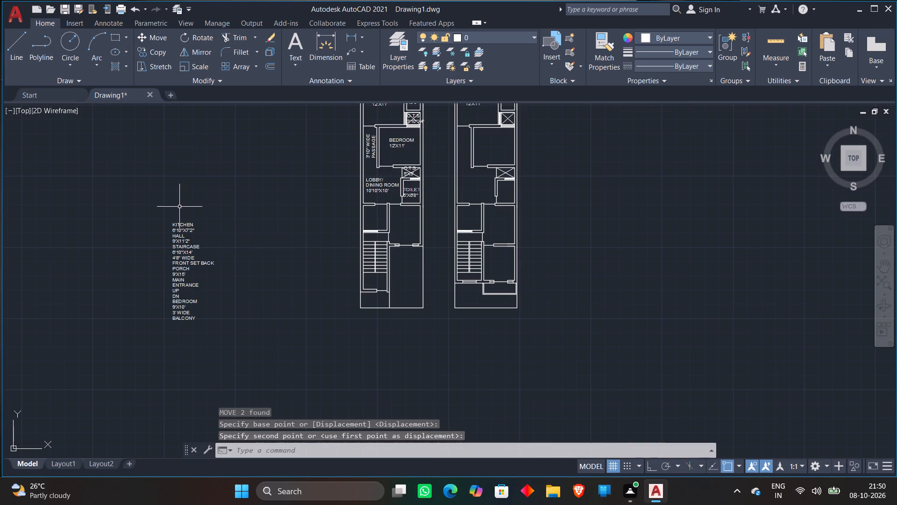
click(179, 224)
click(180, 228)
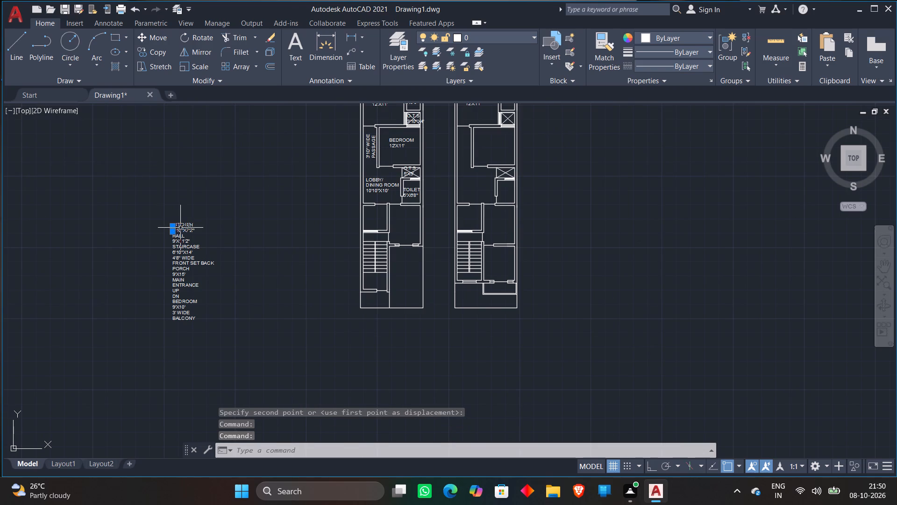
text(M)
key(space)
click(180, 228)
scroll(383, 228, up, 2)
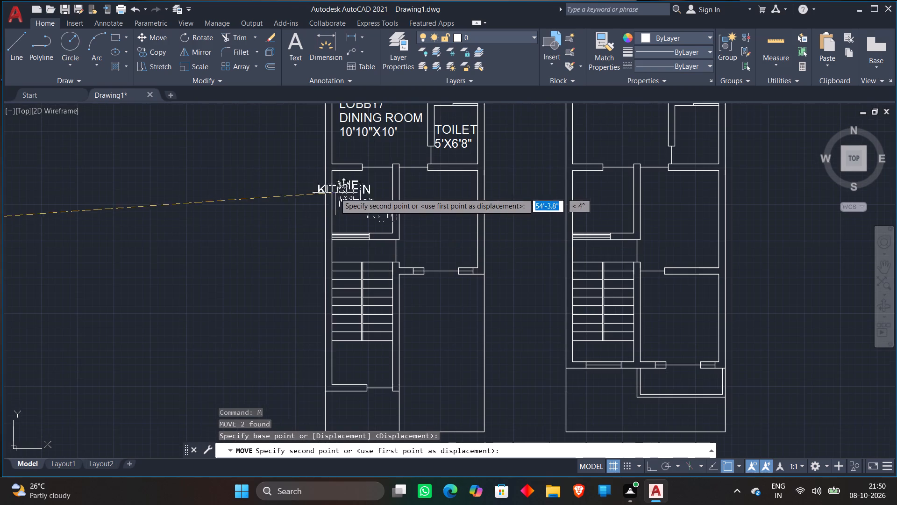
click(354, 201)
Move the HALL 9'X11'2" label from the text list into the first plan's room beside the kitchen.
scroll(246, 180, down, 2)
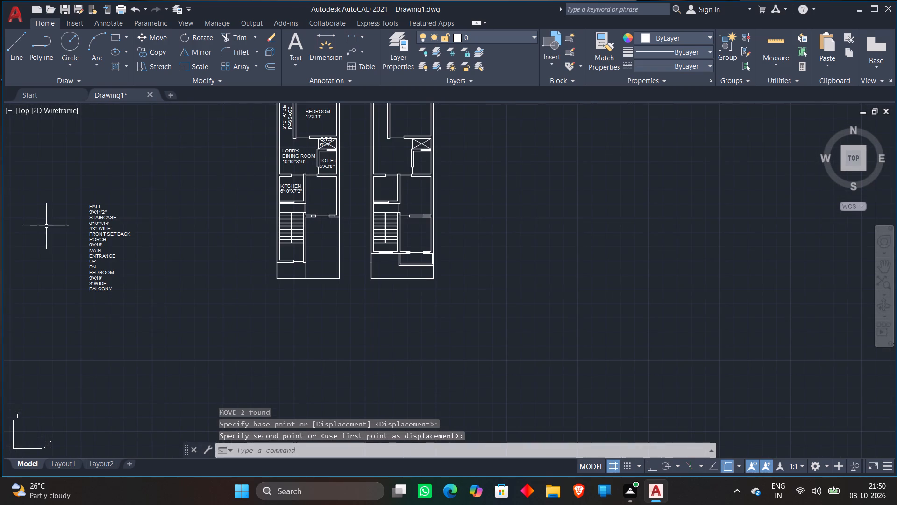
click(94, 205)
click(98, 212)
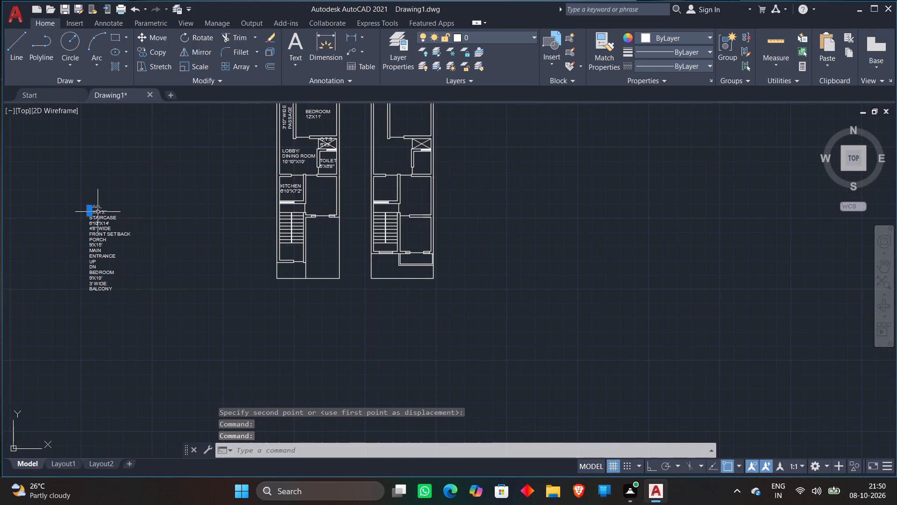
text(M)
key(space)
click(98, 212)
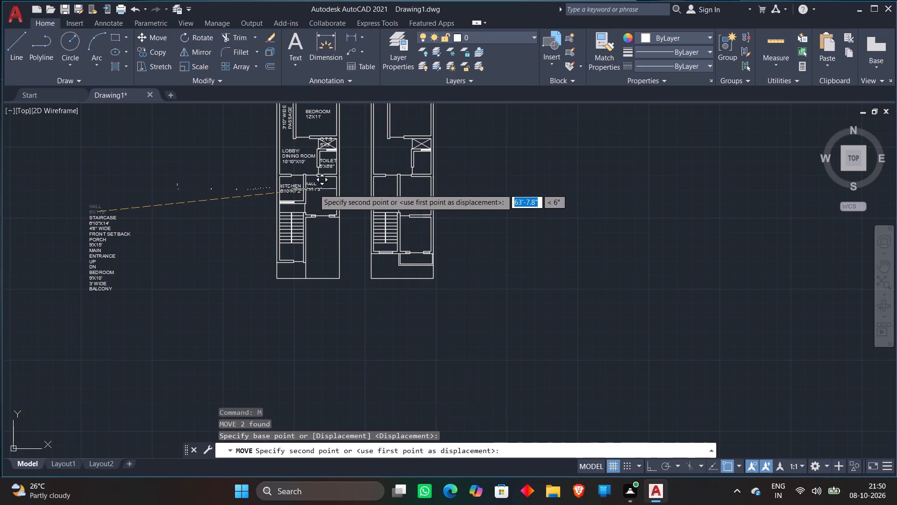
click(322, 195)
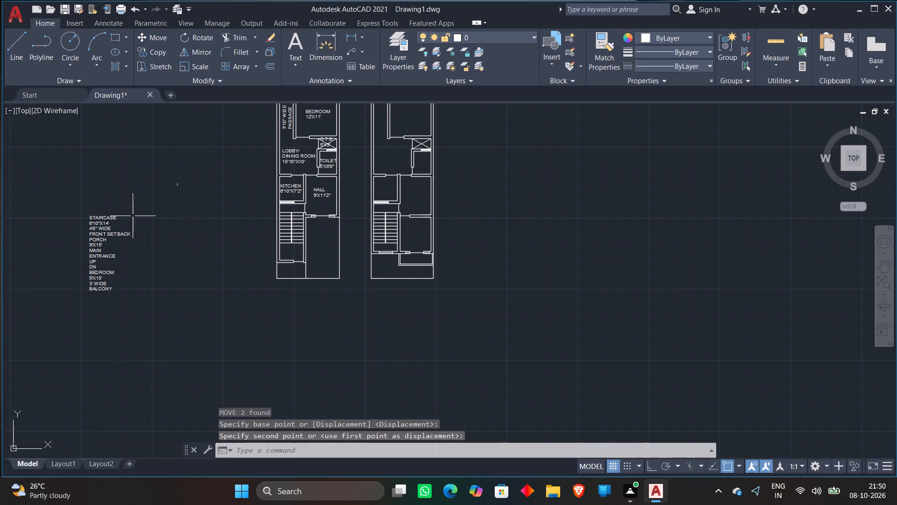
Move the STAIRCASE 6'10"X14' label from the text list into the space just below the first plan's stair treads.
click(110, 217)
click(106, 223)
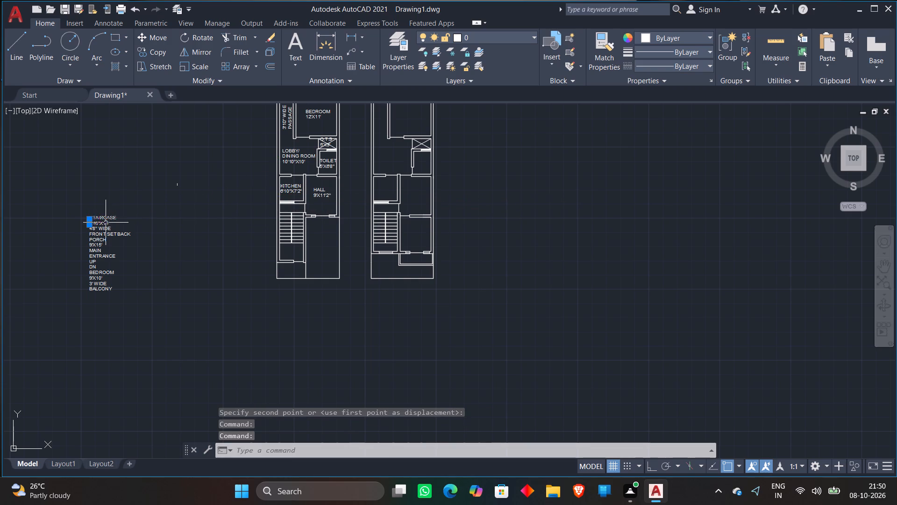
text(M)
key(space)
click(106, 223)
scroll(271, 241, up, 3)
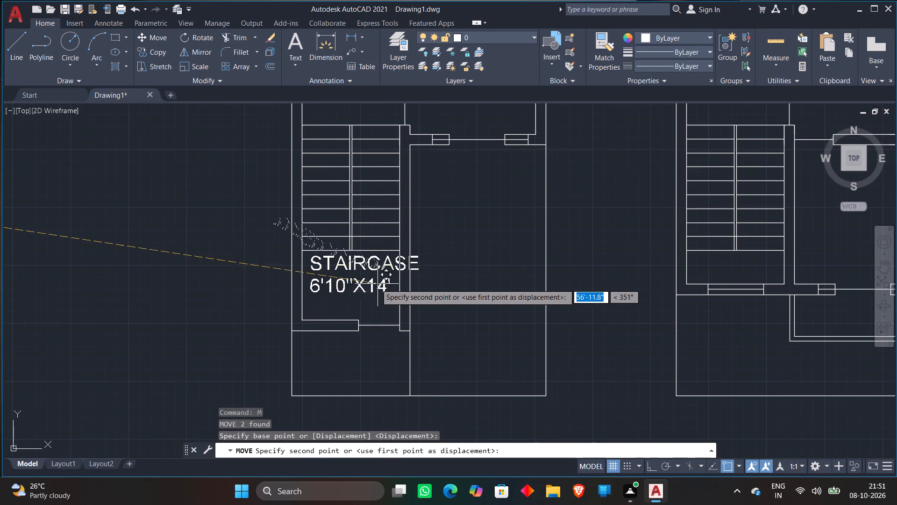
click(363, 292)
Move the 4'8" WIDE FRONT SET BACK label from the text list into the first plan's front strip below the staircase.
scroll(178, 171, down, 2)
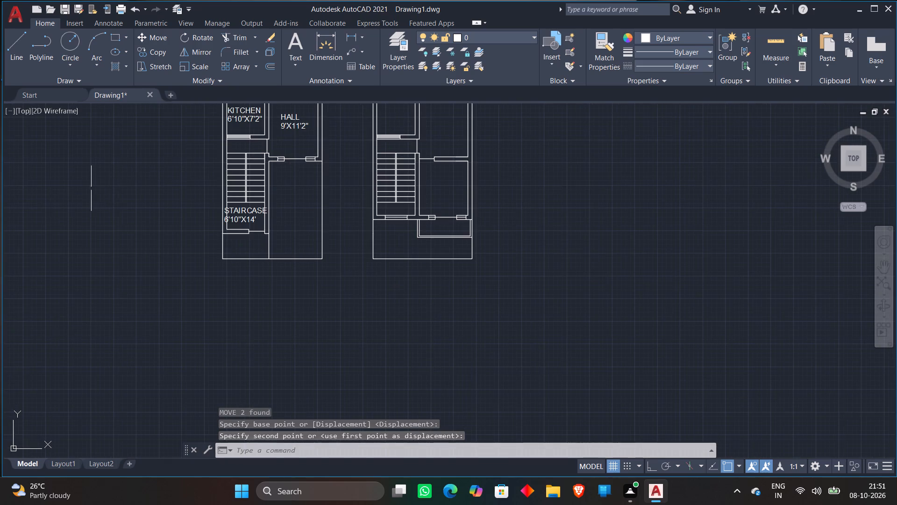
scroll(87, 188, down, 2)
middle_drag(86, 190, 196, 203)
scroll(137, 203, up, 2)
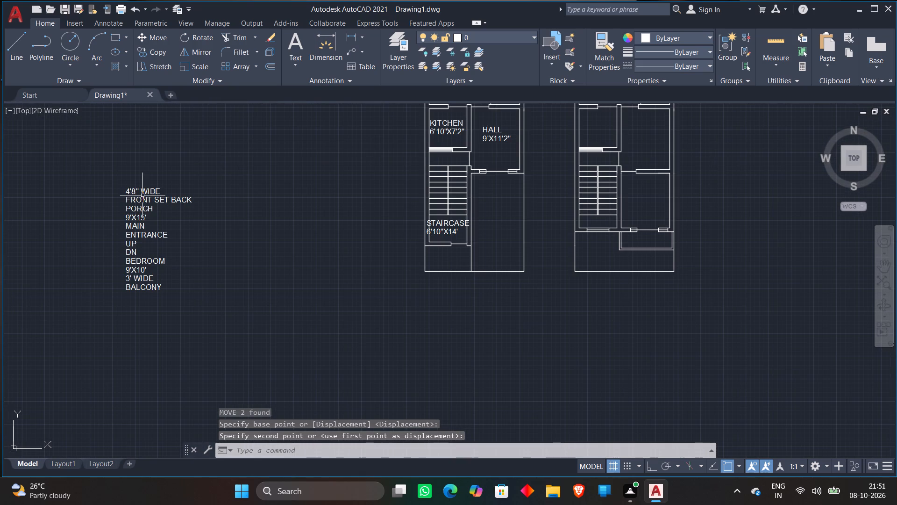
click(142, 192)
click(144, 201)
text(M)
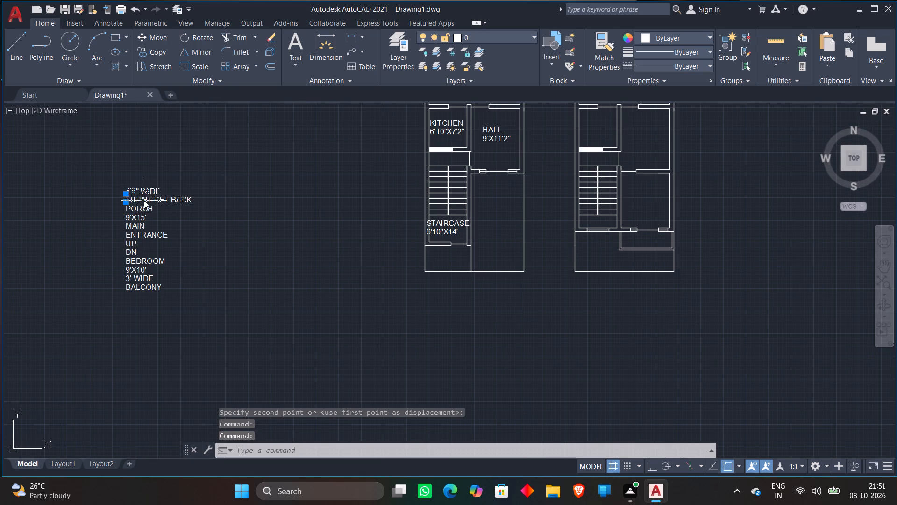
key(space)
click(144, 201)
click(445, 260)
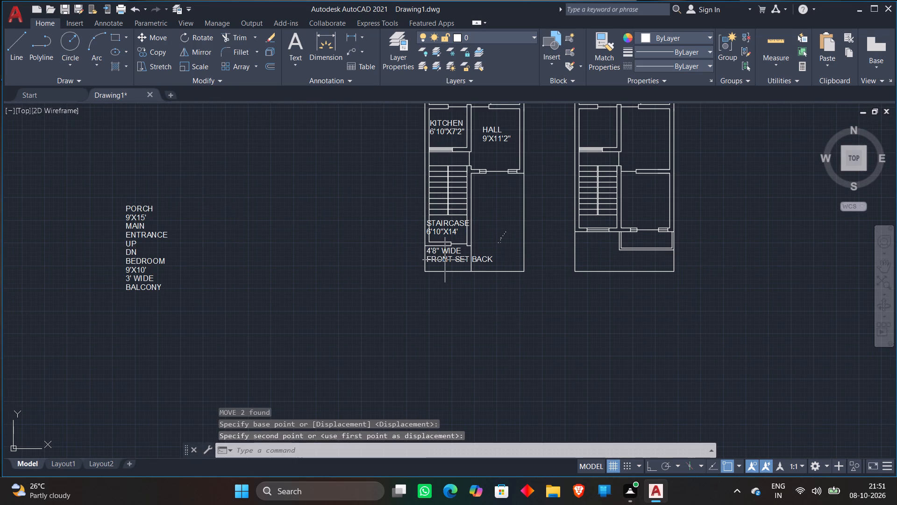
Move the PORCH 9'X15' label from the text list into the first plan's open area below the hall.
click(132, 207)
click(134, 213)
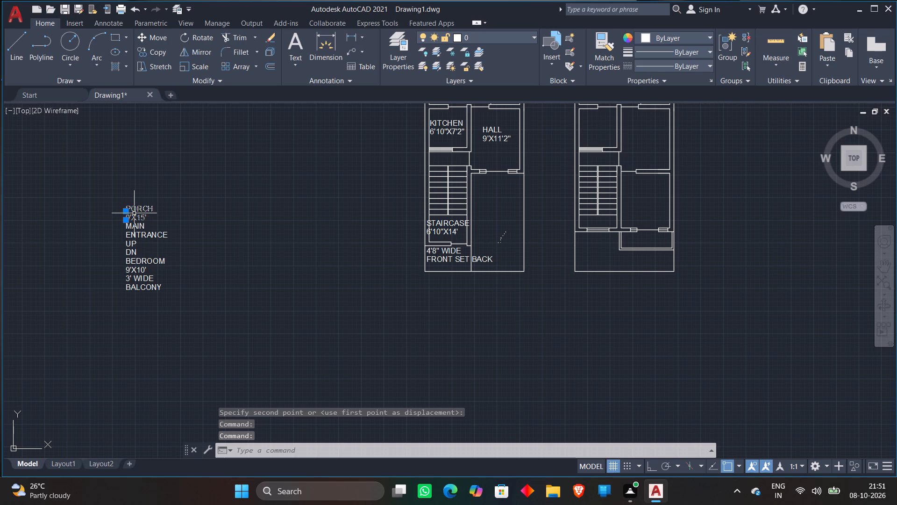
text(M)
key(space)
click(134, 213)
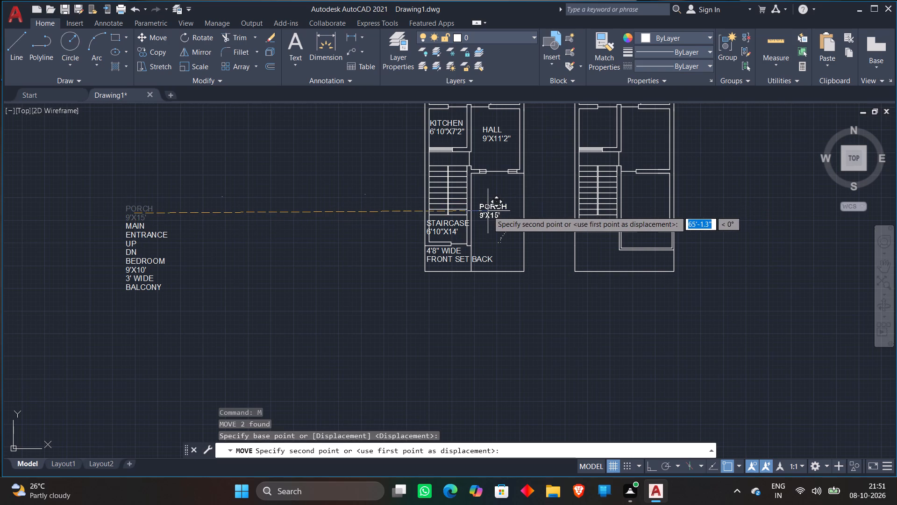
click(488, 211)
Move the MAIN ENTRANCE label from the text list to just outside the first plan's front edge, below the porch.
click(137, 225)
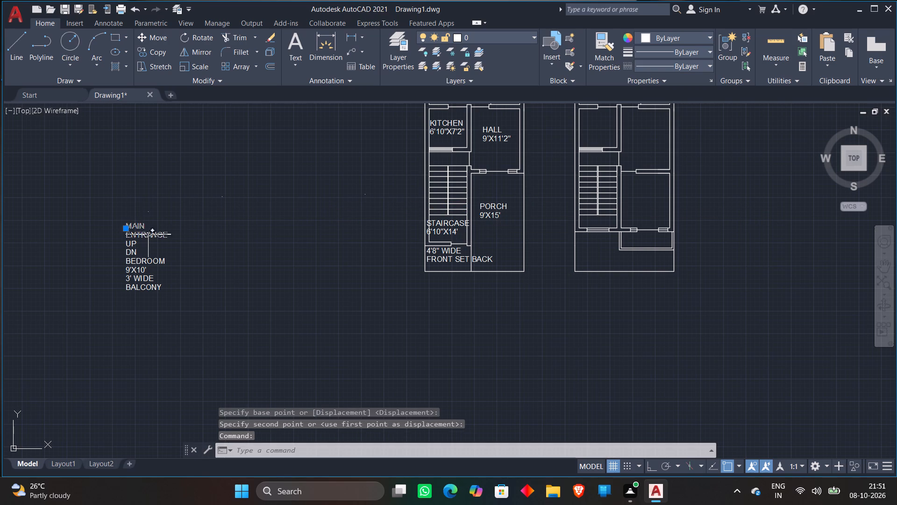
click(148, 234)
key(m)
key(space)
click(145, 232)
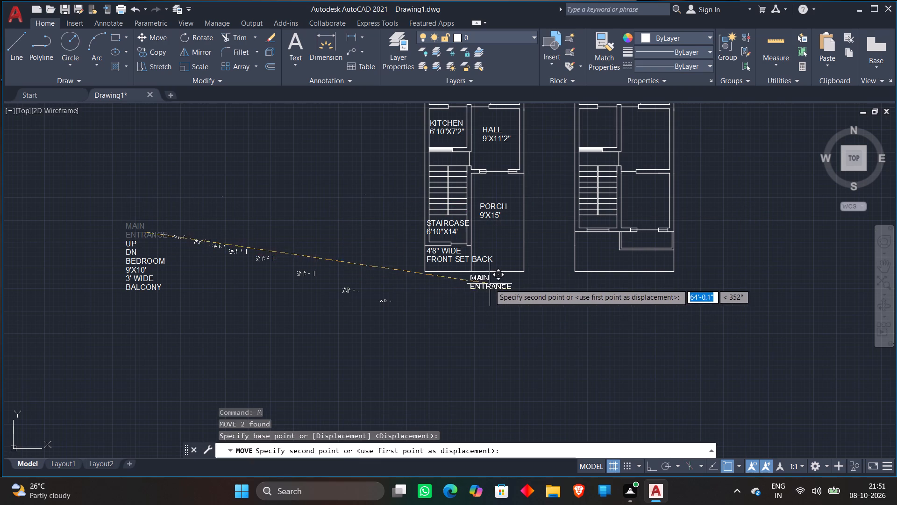
click(497, 284)
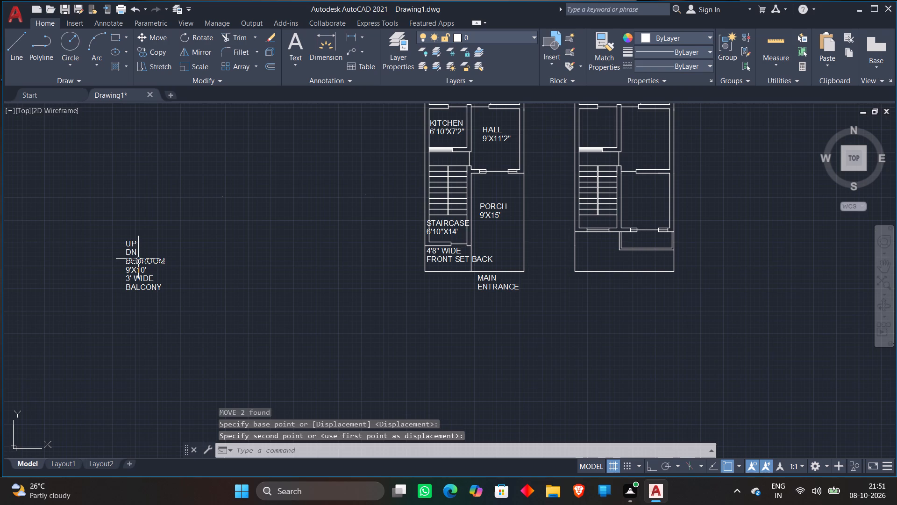
Move the BEDROOM 9'X10' label from the text list into the second plan's front room beside the staircase.
click(139, 259)
click(140, 270)
key(m)
key(space)
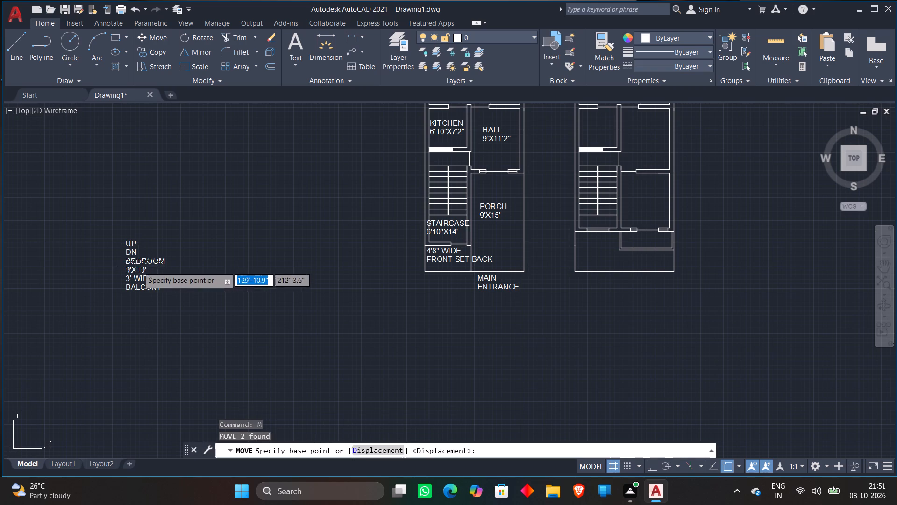
click(138, 267)
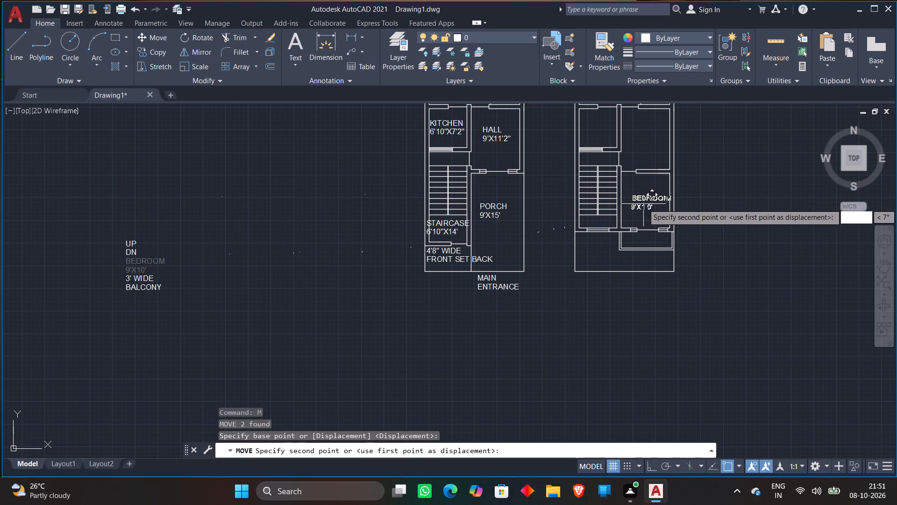
click(642, 202)
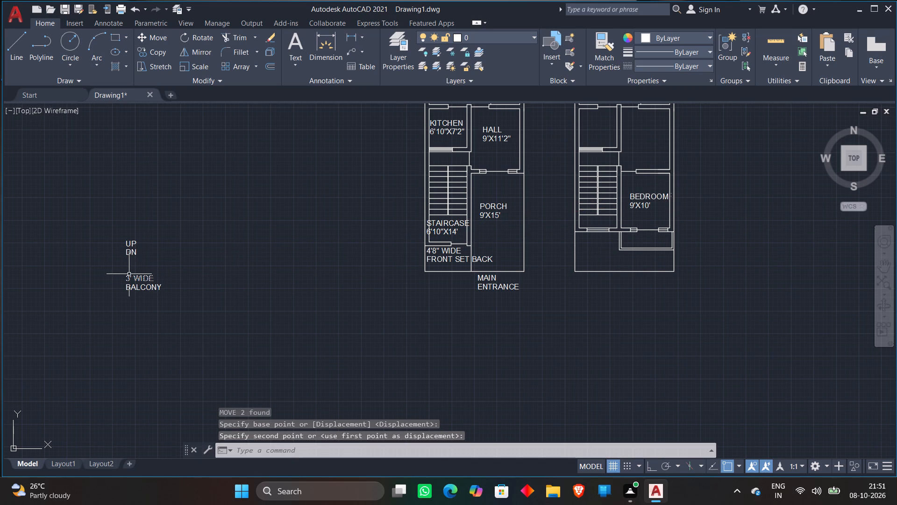
Move the 3' WIDE BALCONY label from the text list onto the second plan's balcony, below the front bedroom.
click(130, 278)
click(133, 287)
text(M)
key(space)
click(133, 287)
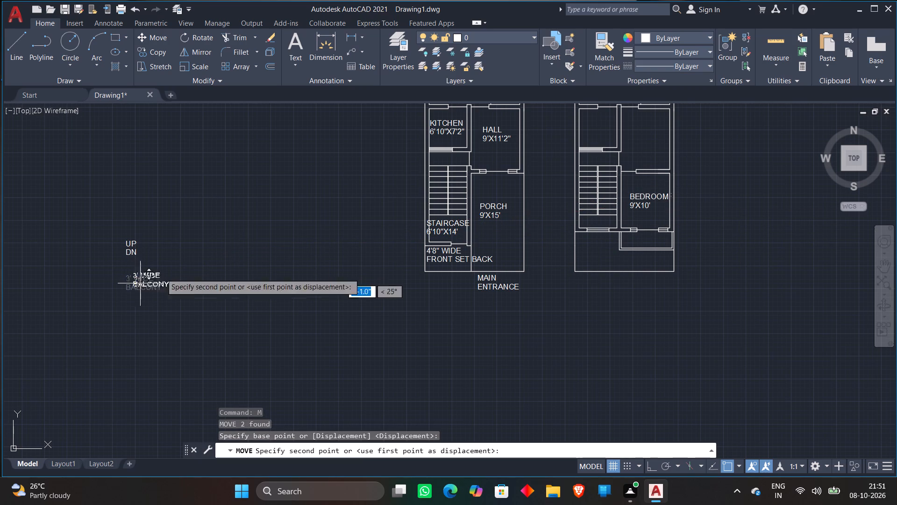
click(637, 243)
Shift both lines of the 3' WIDE BALCONY label up and left to fit inside the second plan's balcony outline.
scroll(636, 240, up, 3)
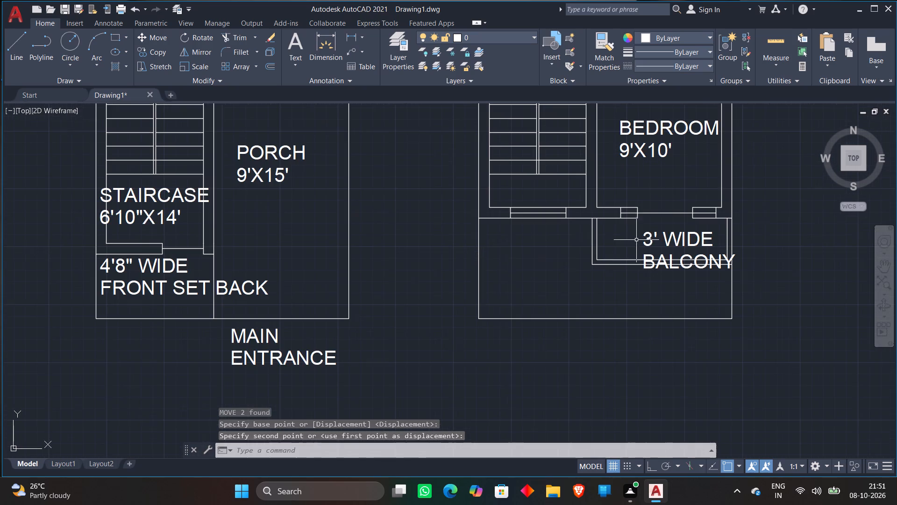
click(655, 238)
click(647, 260)
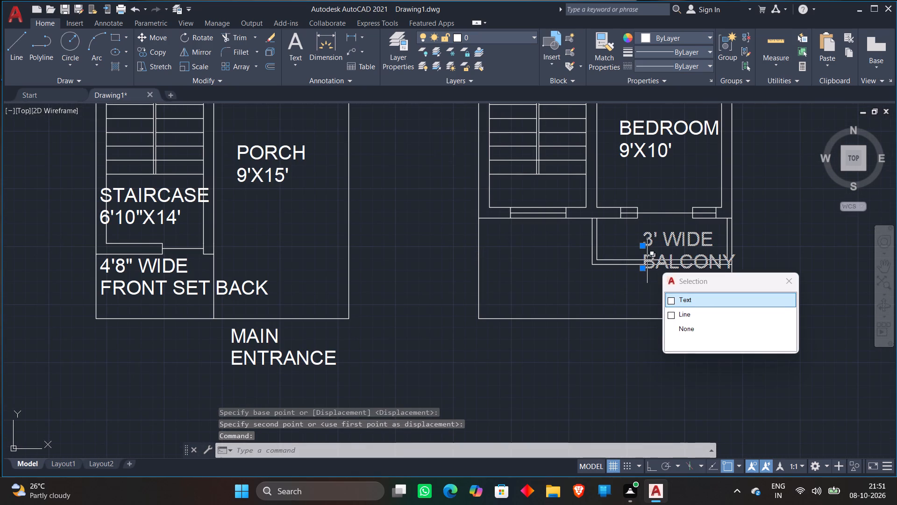
click(689, 258)
text(M)
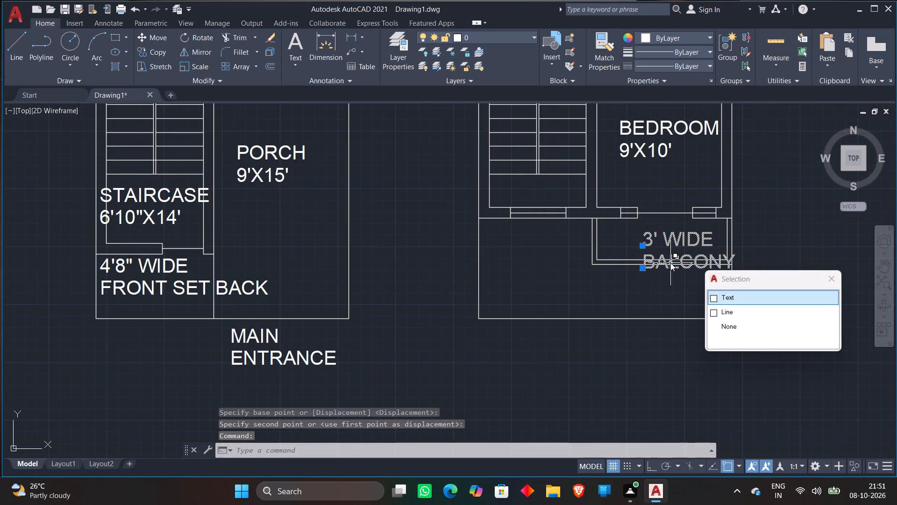
key(space)
click(670, 263)
key(space)
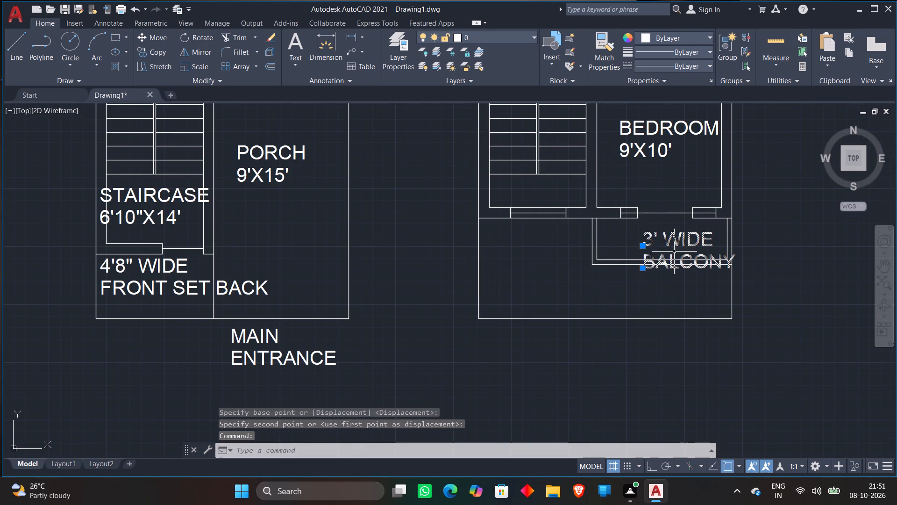
click(672, 243)
key(space)
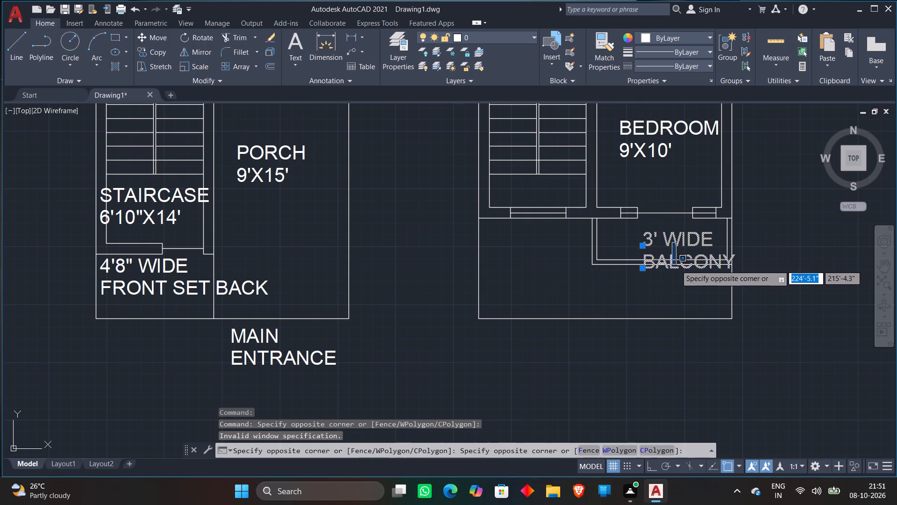
key(Escape)
click(677, 240)
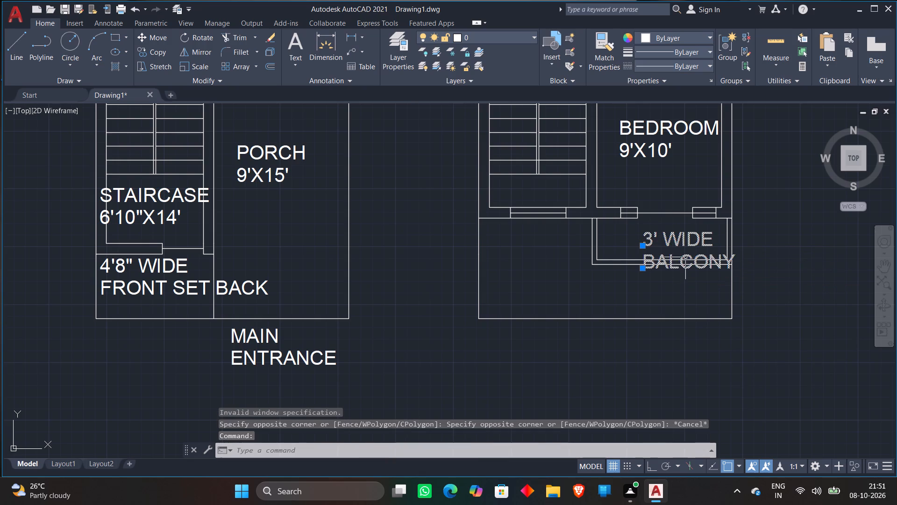
scroll(681, 242, up, 3)
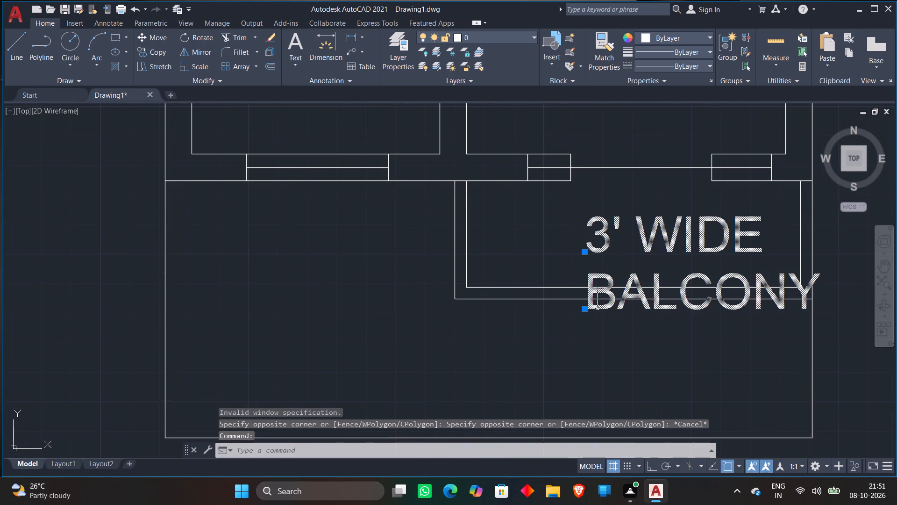
text(M)
key(space)
click(605, 281)
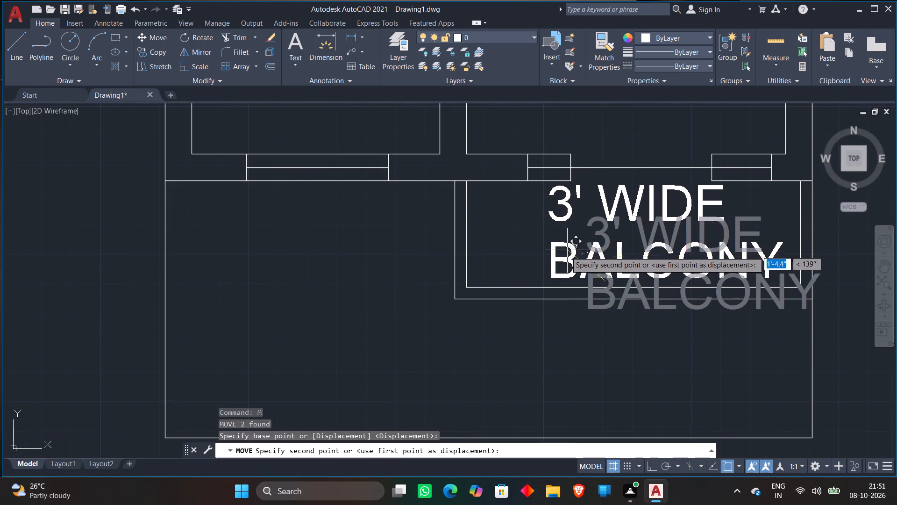
click(563, 253)
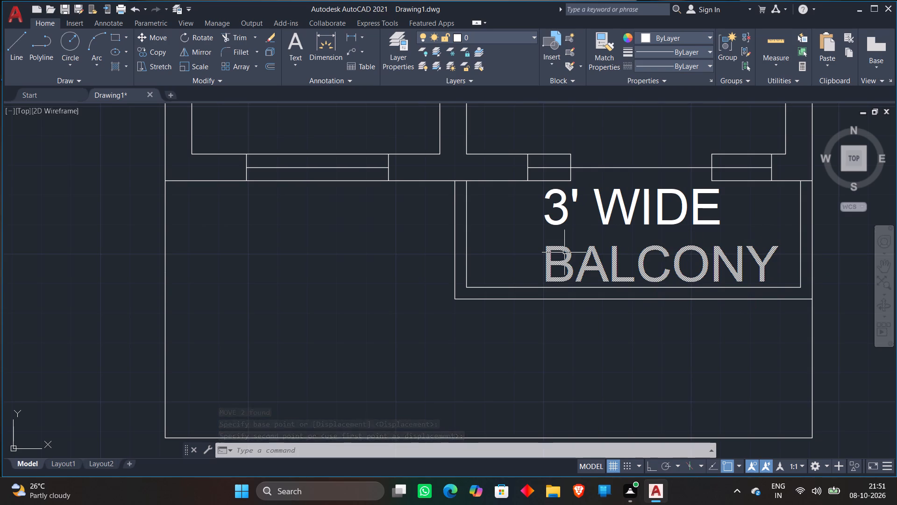
scroll(583, 259, down, 3)
scroll(378, 247, down, 1)
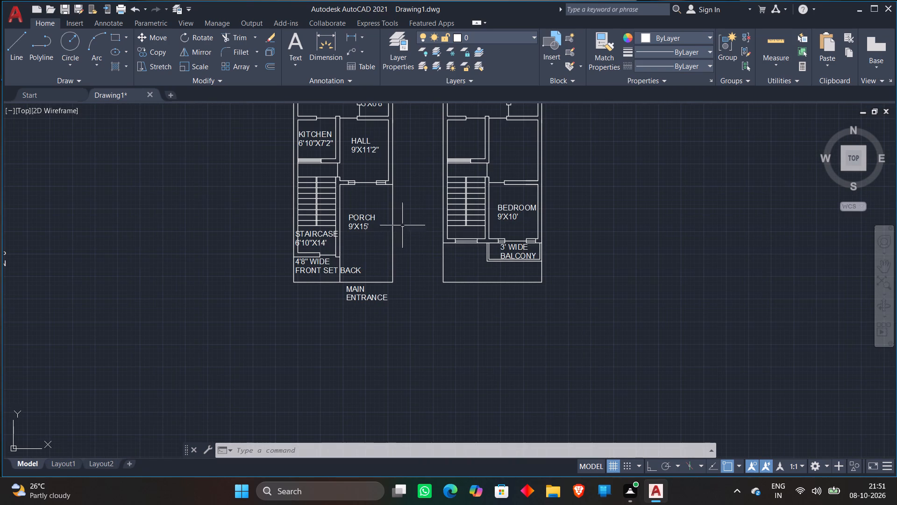
Move both lines of the BEDROOM 12'X11' label slightly down and left in the first plan's rear bedroom.
scroll(190, 250, down, 1)
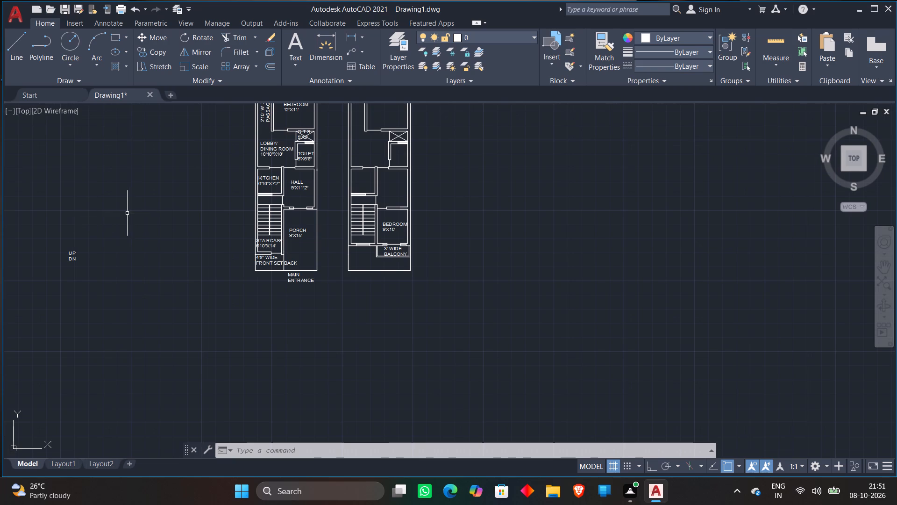
middle_drag(127, 213, 130, 327)
scroll(292, 138, up, 2)
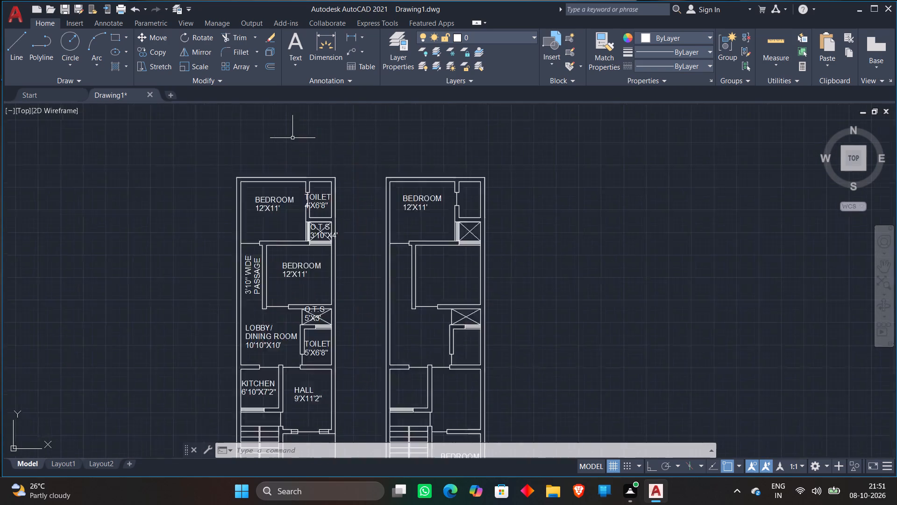
scroll(292, 138, up, 1)
middle_drag(300, 190, 390, 100)
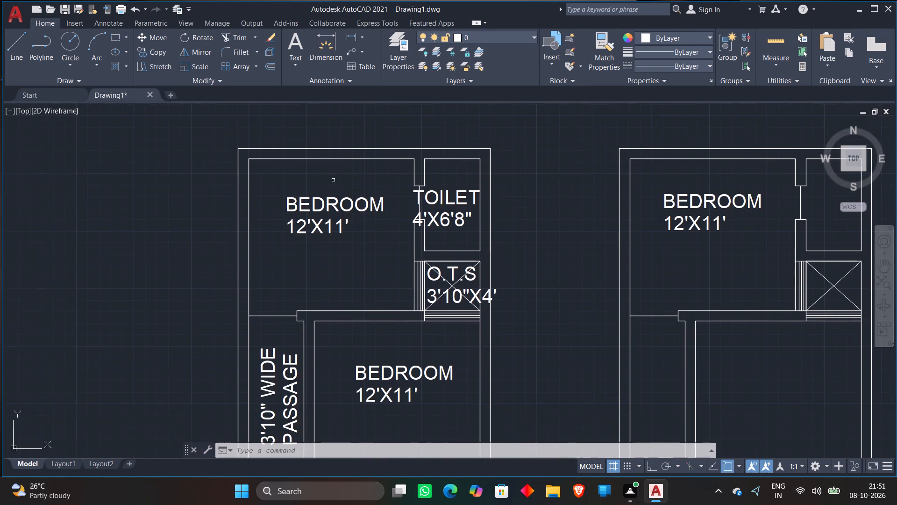
scroll(321, 190, up, 1)
click(320, 204)
click(313, 245)
text(M)
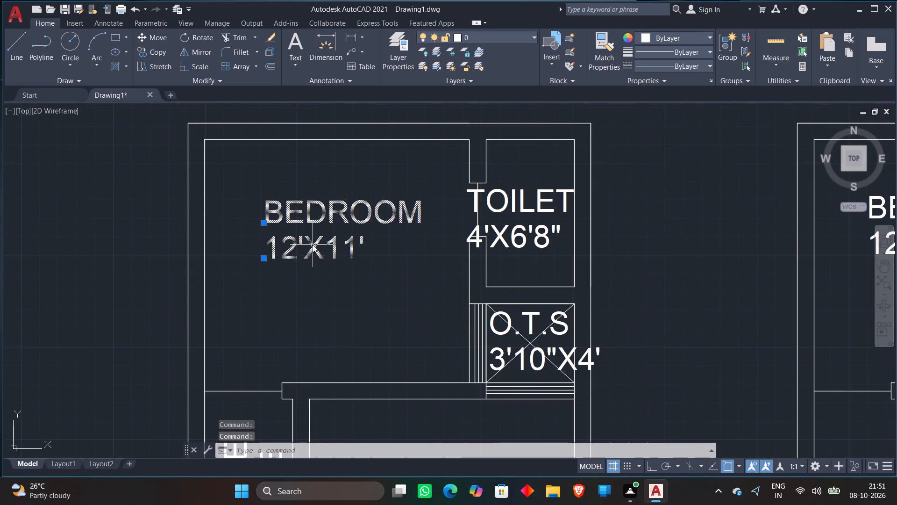
key(space)
click(313, 245)
click(304, 278)
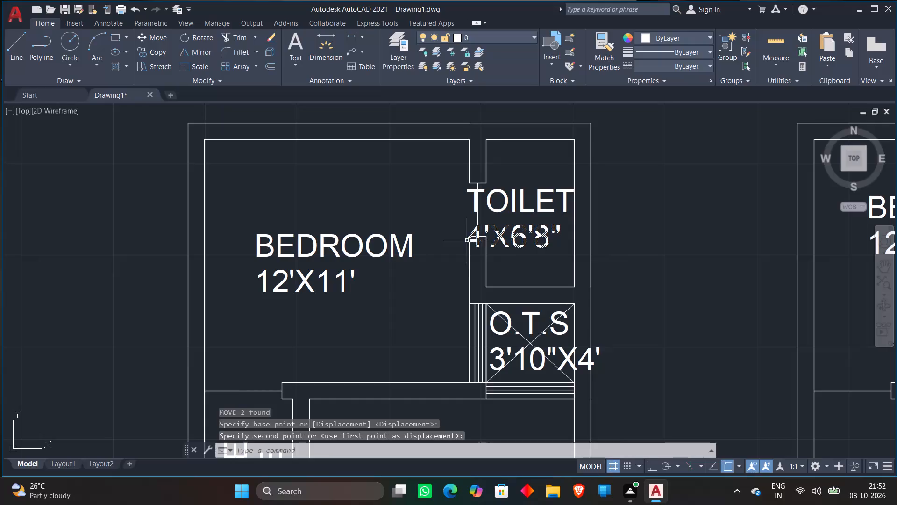
Scale both lines of the TOILET 4'X6'8" label in the first plan down to about half size.
click(499, 208)
click(498, 237)
right_click(497, 237)
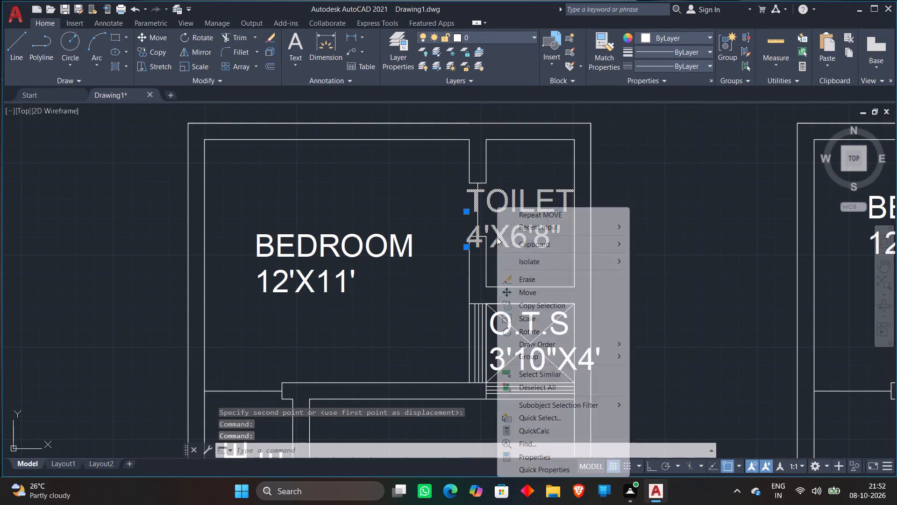
click(504, 315)
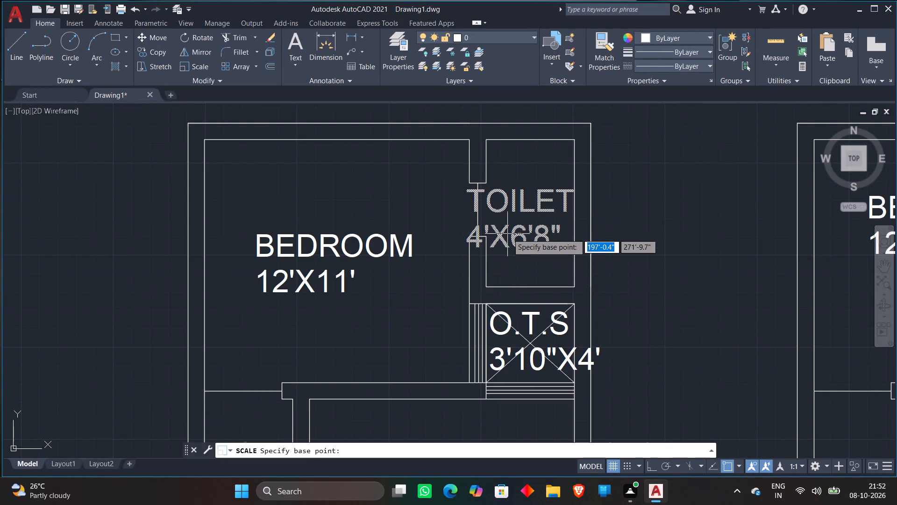
click(508, 234)
click(519, 257)
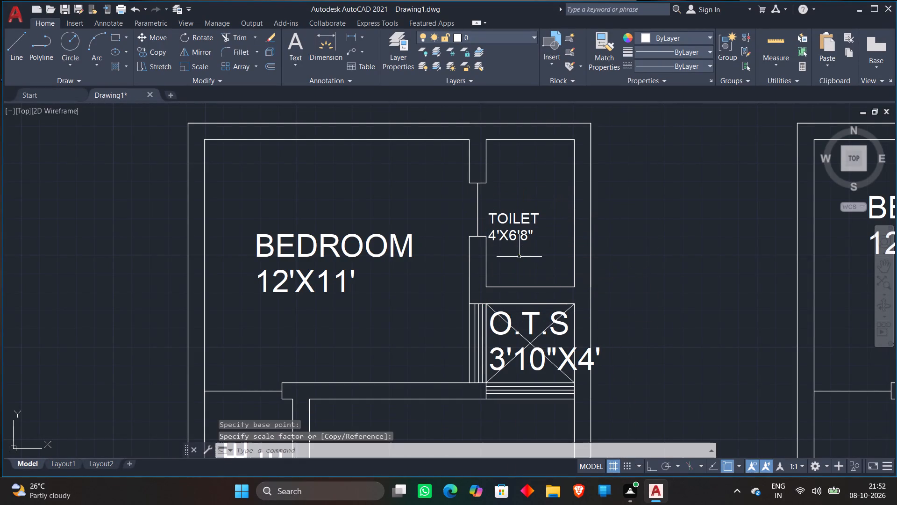
Move the reduced TOILET 4'X6'8" label up and right to centre it within the first plan's rear toilet.
click(515, 219)
click(514, 237)
key(m)
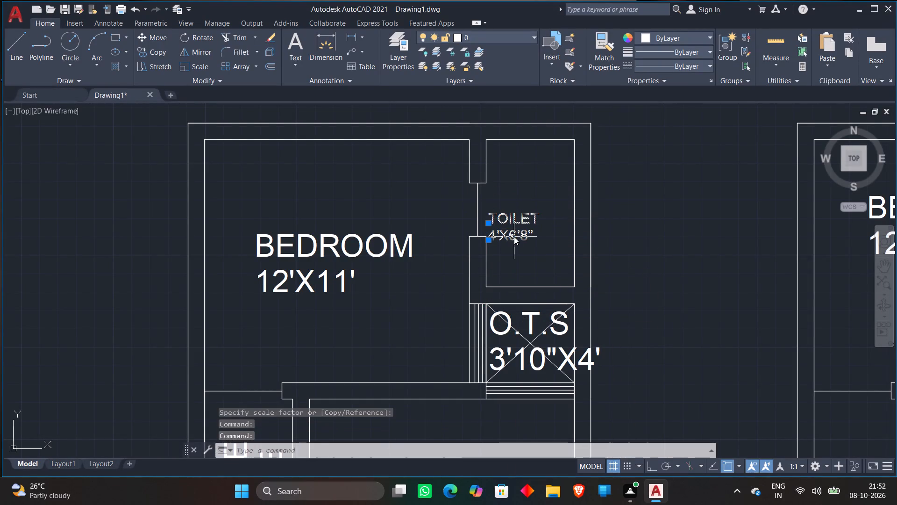
key(space)
click(513, 231)
click(528, 214)
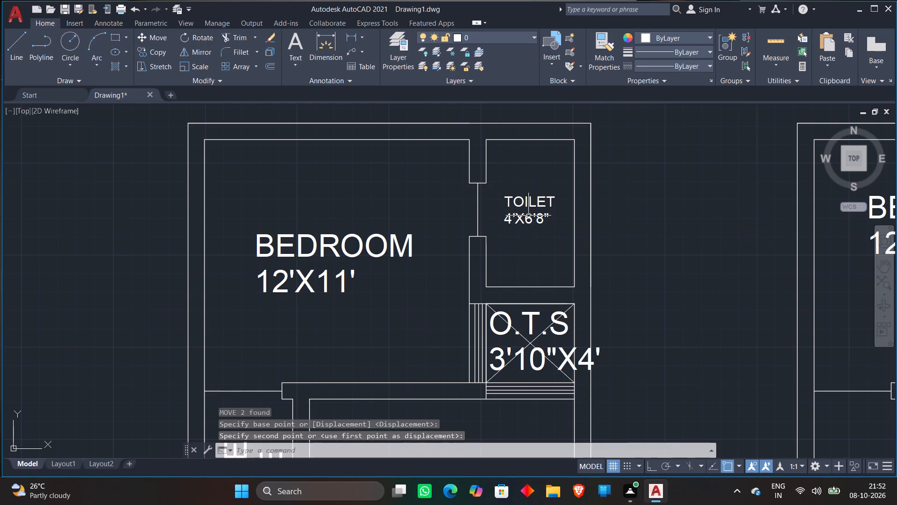
Select the O.T.S line of the 3'10"X4' shaft label below the first plan's rear toilet.
click(533, 324)
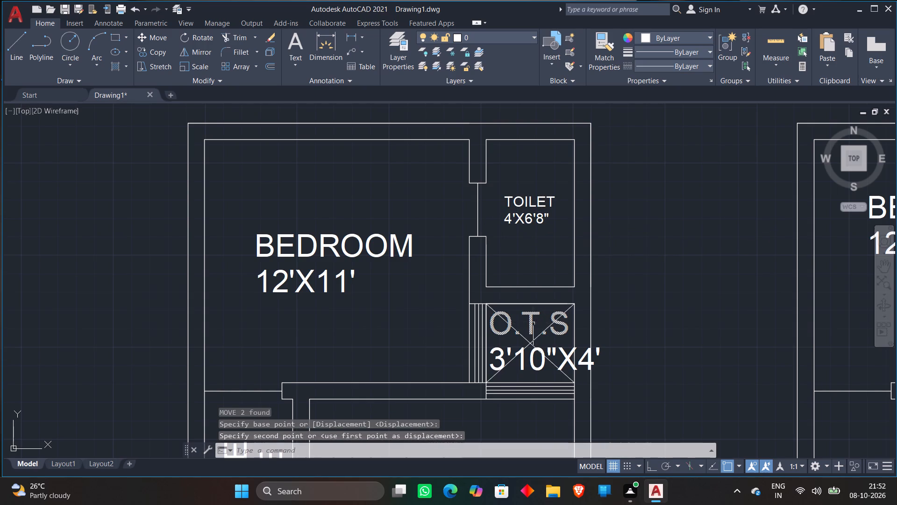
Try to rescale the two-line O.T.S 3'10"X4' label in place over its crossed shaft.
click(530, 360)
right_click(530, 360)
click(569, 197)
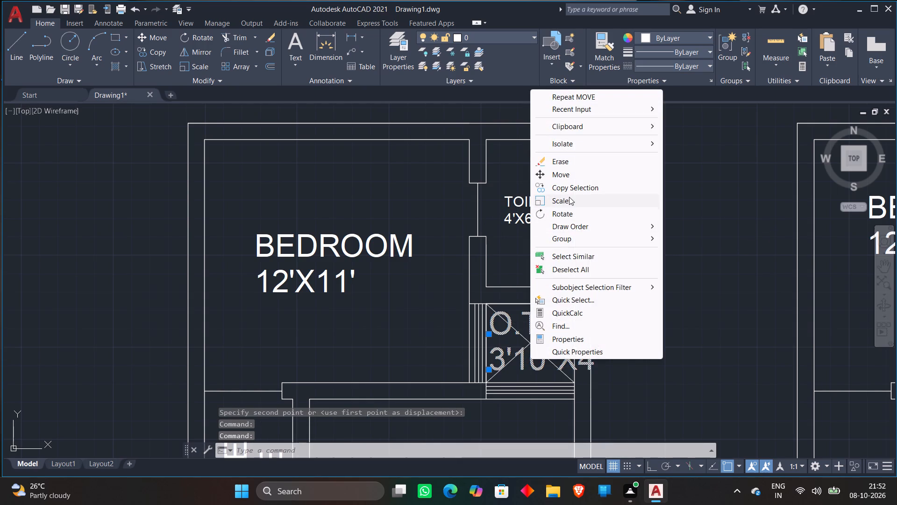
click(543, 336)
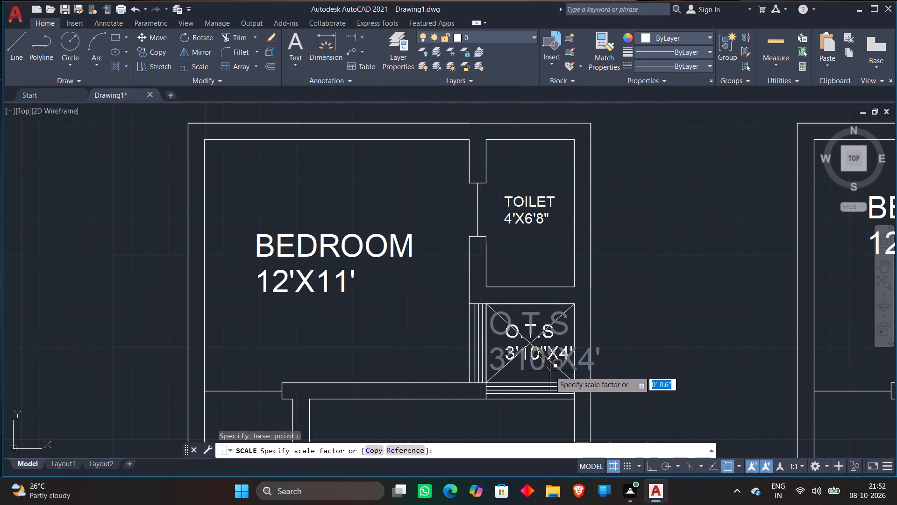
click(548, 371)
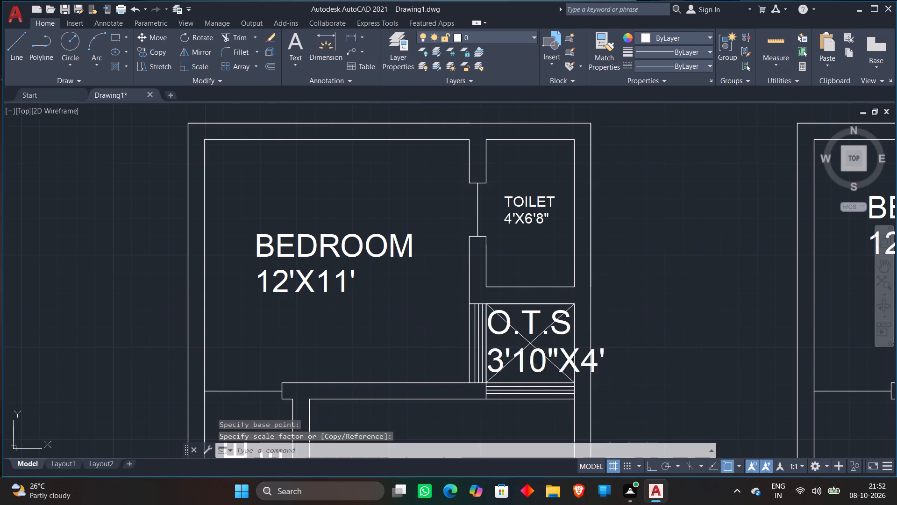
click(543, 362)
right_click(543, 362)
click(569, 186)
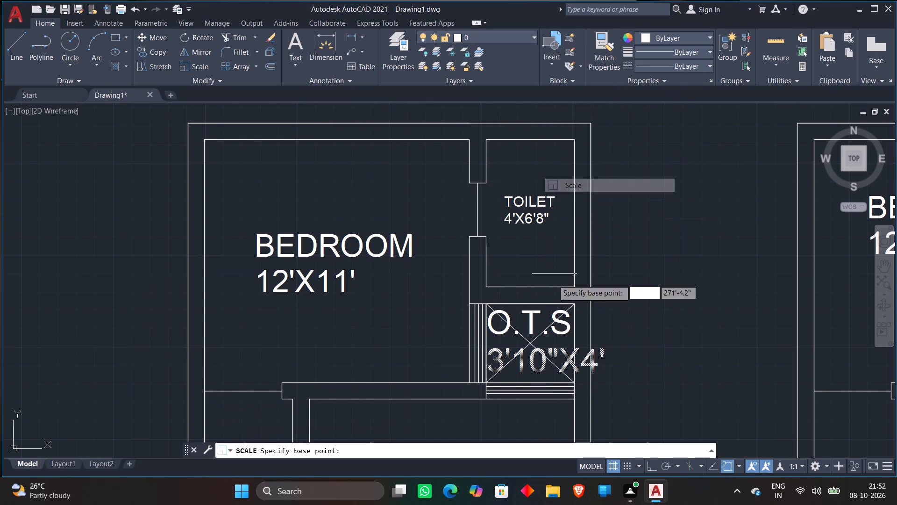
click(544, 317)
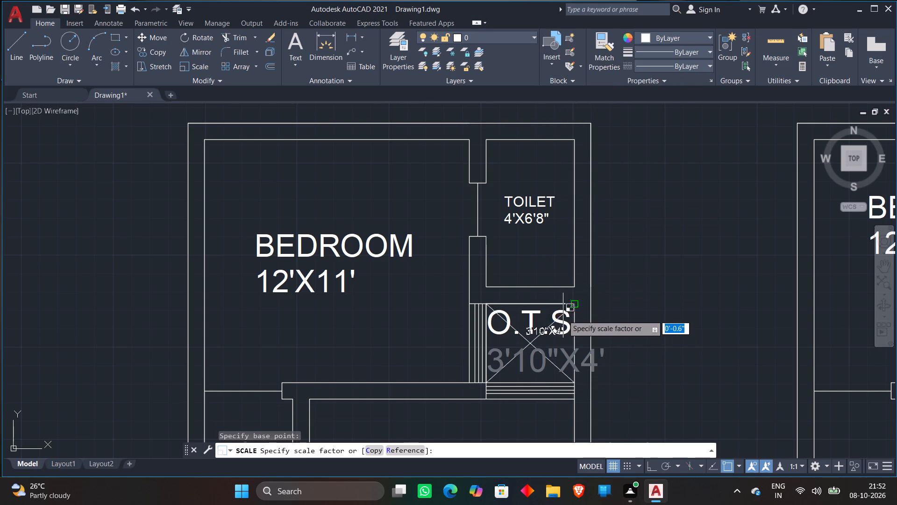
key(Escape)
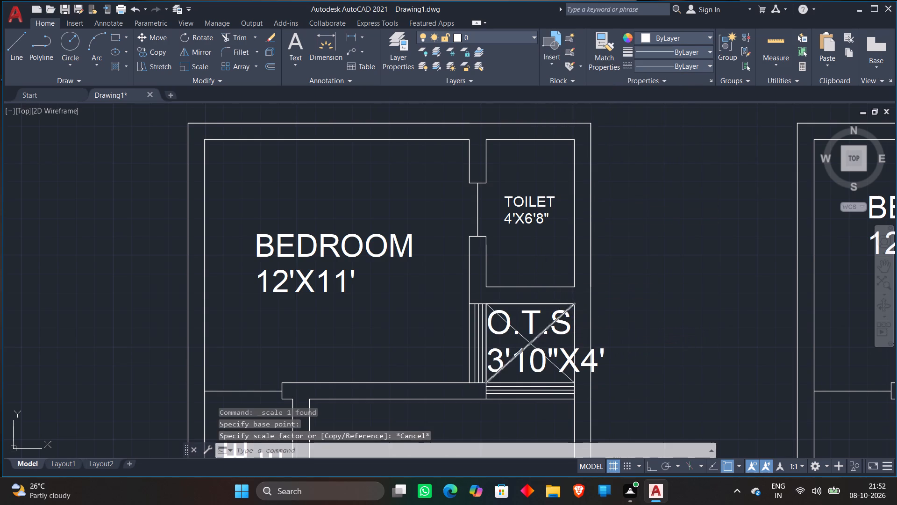
Move both lines of the O.T.S 3'10"X4' label out of the shaft into the empty space beyond the outer wall.
click(537, 329)
click(534, 327)
click(532, 327)
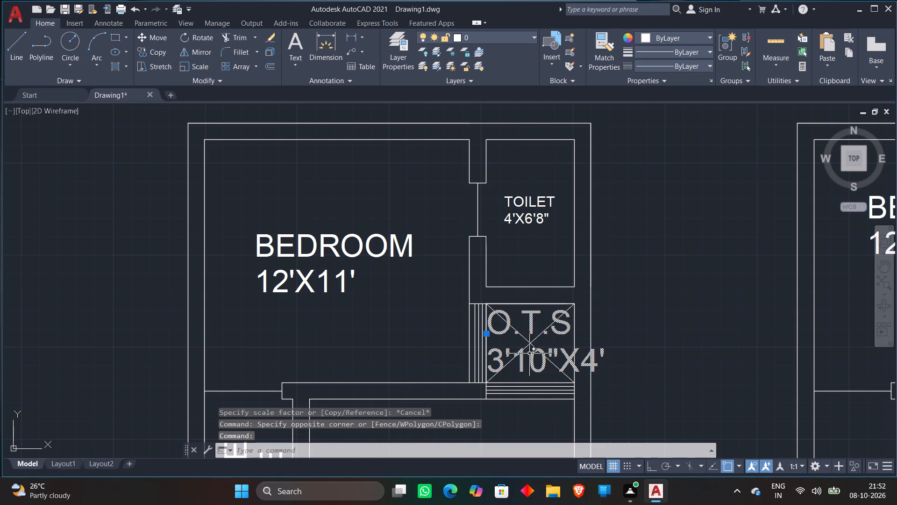
click(529, 354)
text(M)
key(space)
click(531, 353)
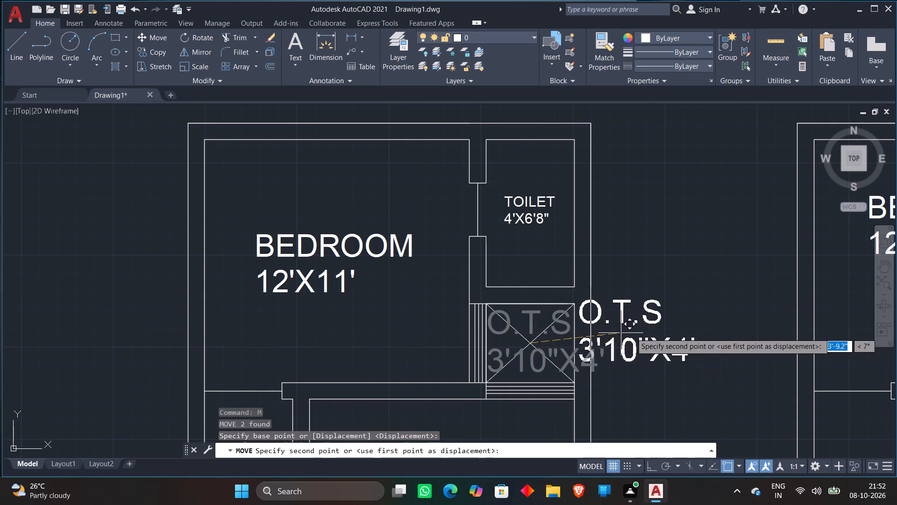
click(659, 327)
Scale both lines of the O.T.S 3'10"X4' label down by a factor of about 0.6.
click(658, 312)
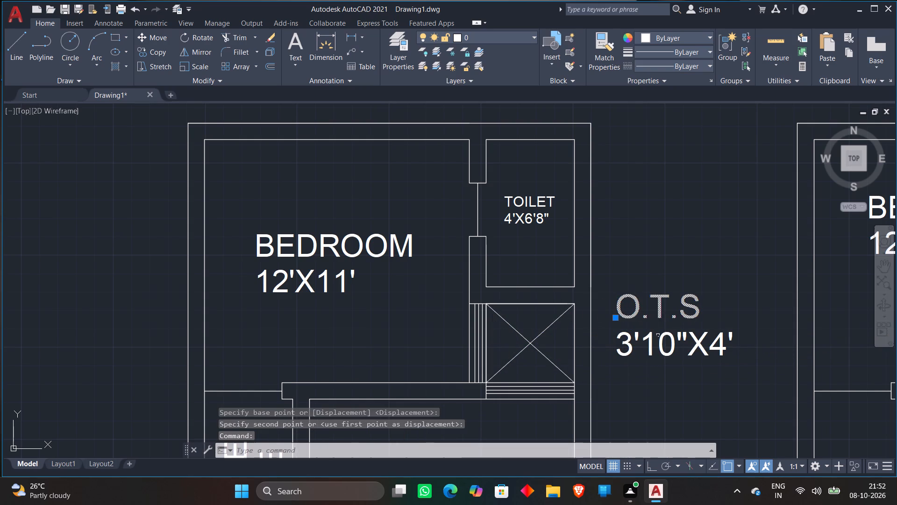
click(656, 340)
click(643, 341)
right_click(653, 333)
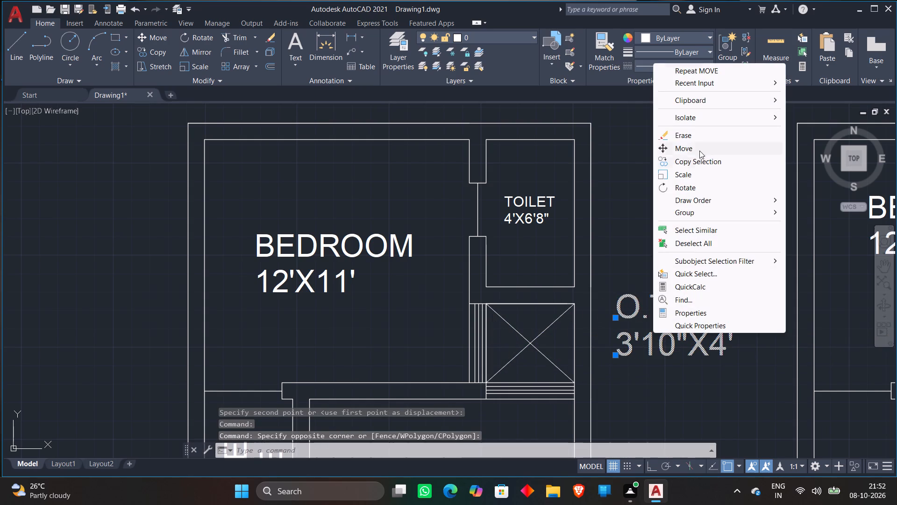
click(695, 172)
click(667, 323)
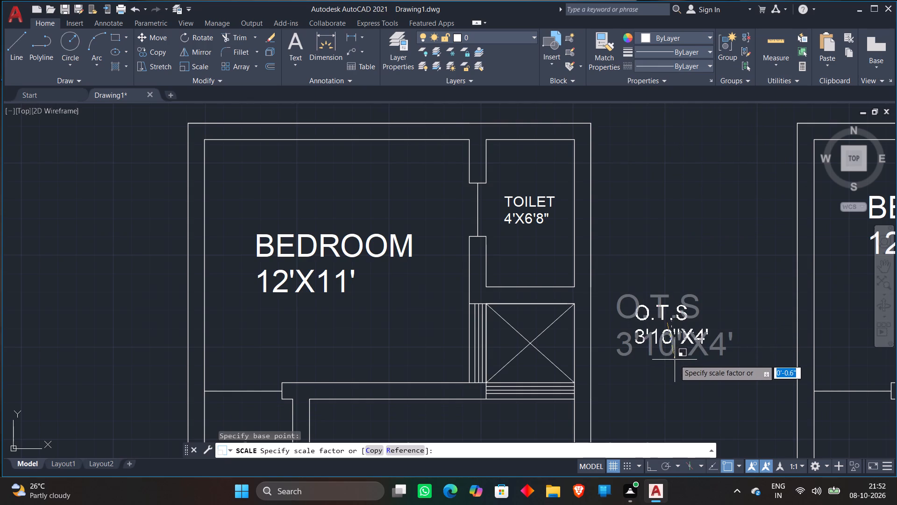
click(673, 355)
Move the reduced O.T.S 3'10"X4' label back into the crossed shaft below the 4'X6'8" toilet.
click(664, 306)
click(655, 333)
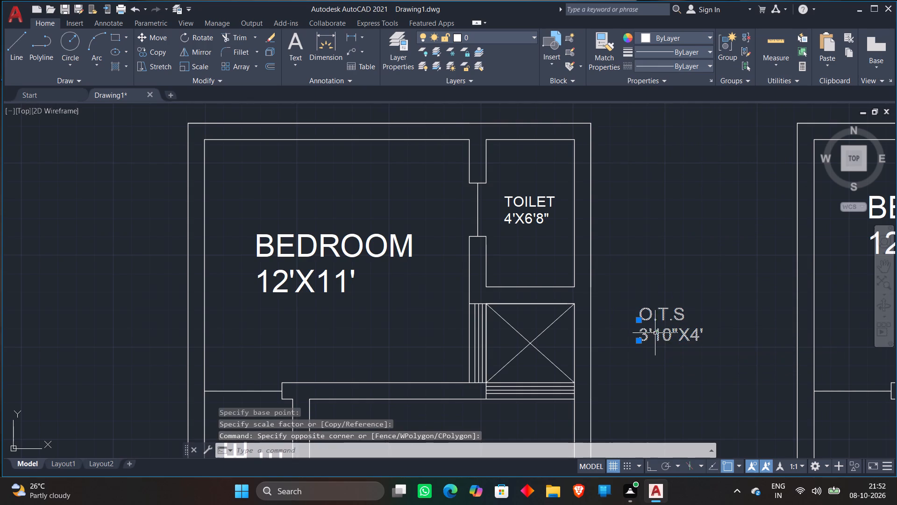
key(m)
key(space)
click(664, 317)
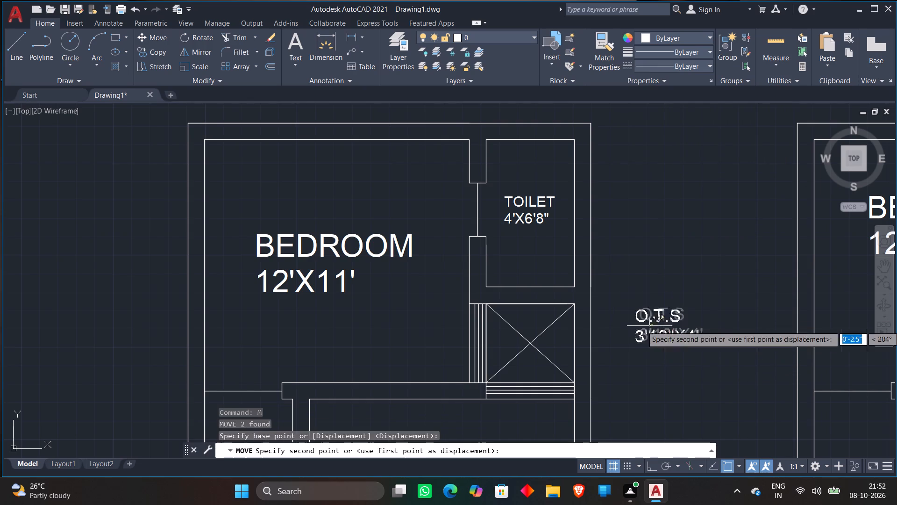
scroll(531, 341, up, 3)
click(531, 352)
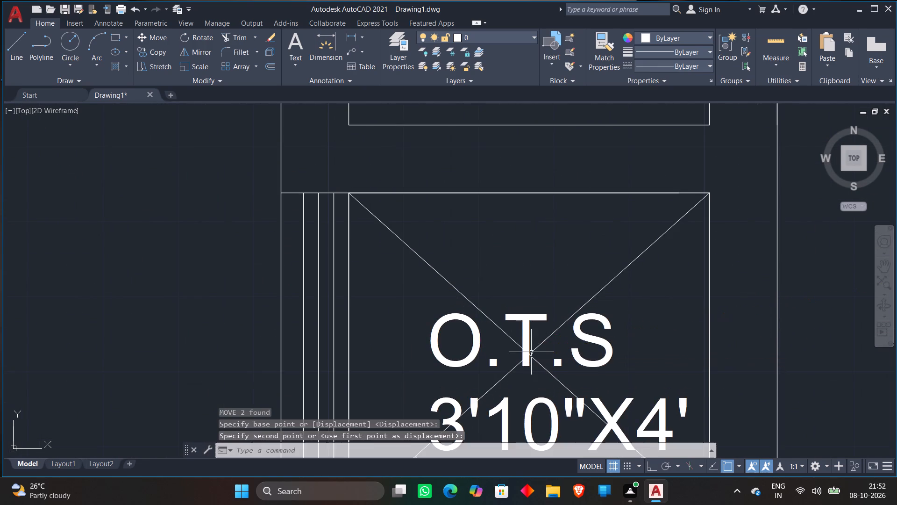
Move the BEDROOM 12'X11' label of the lower bedroom slightly down to centre it in the room.
scroll(539, 324, down, 3)
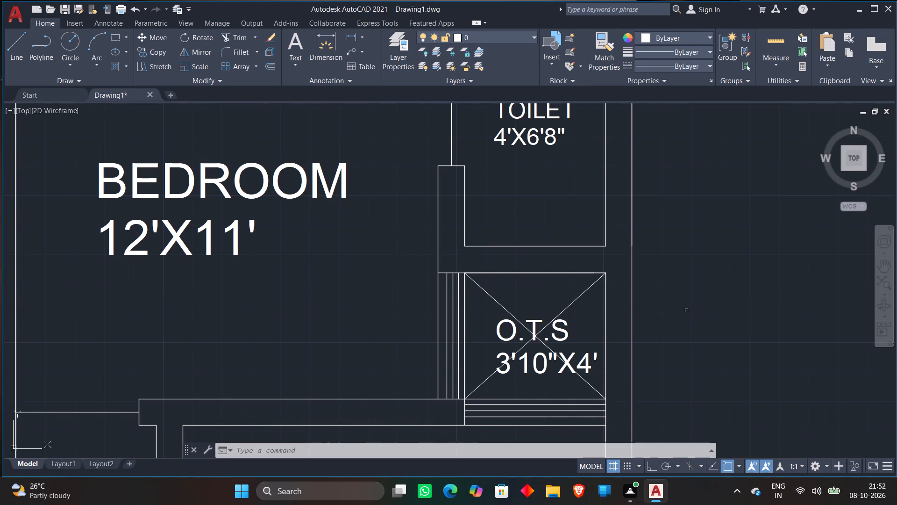
scroll(687, 314, down, 2)
middle_drag(686, 338, 684, 243)
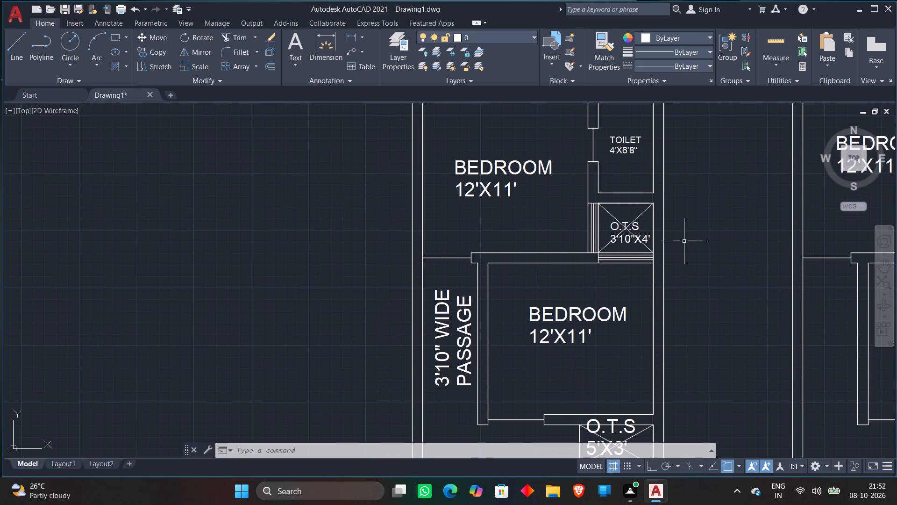
click(537, 315)
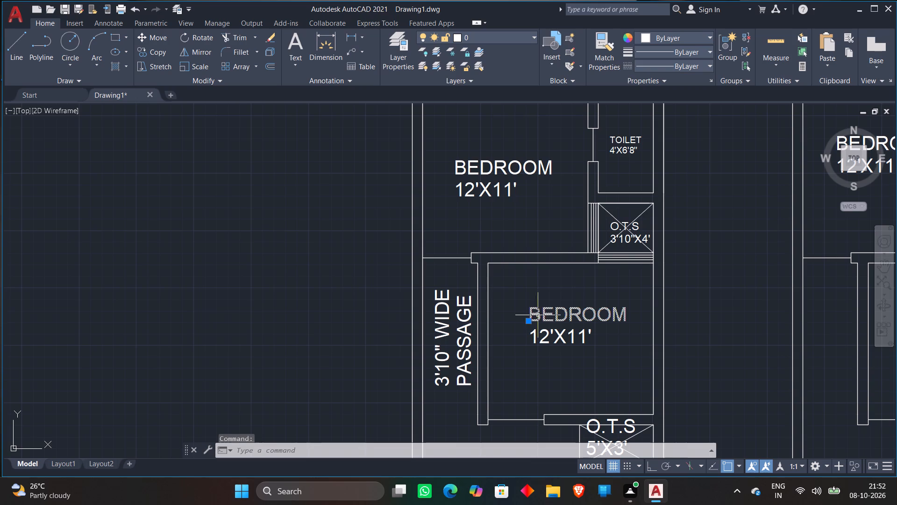
click(541, 343)
key(m)
key(space)
click(541, 338)
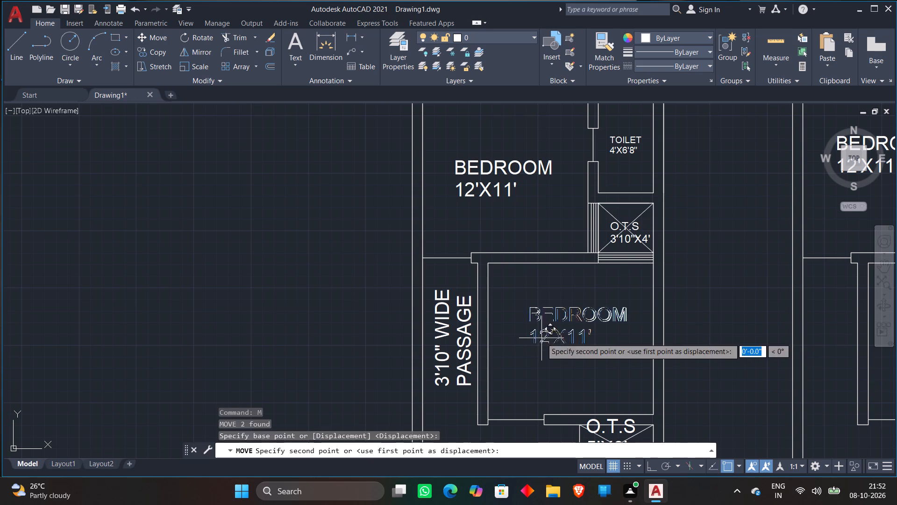
click(541, 357)
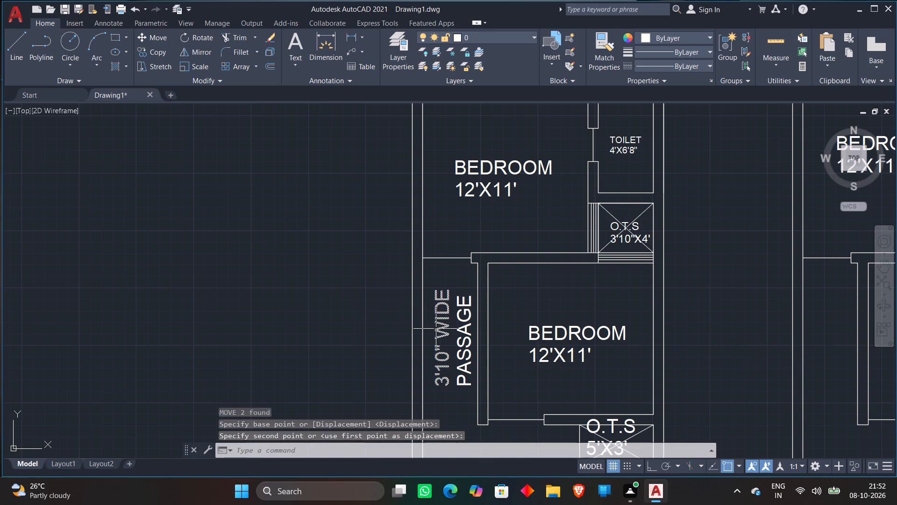
Move the vertical 3'10" WIDE PASSAGE label slightly down and toward the outer wall to centre it in the passage.
click(436, 330)
click(463, 346)
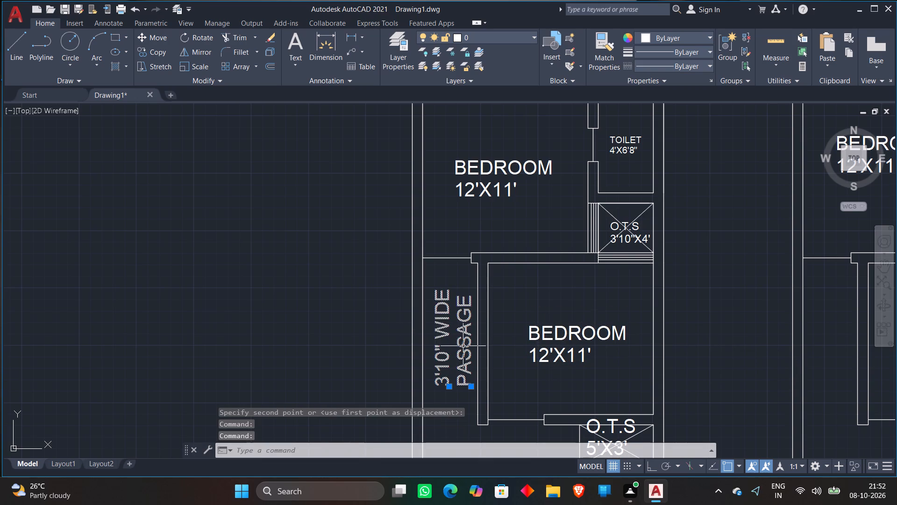
text(M)
key(space)
click(463, 346)
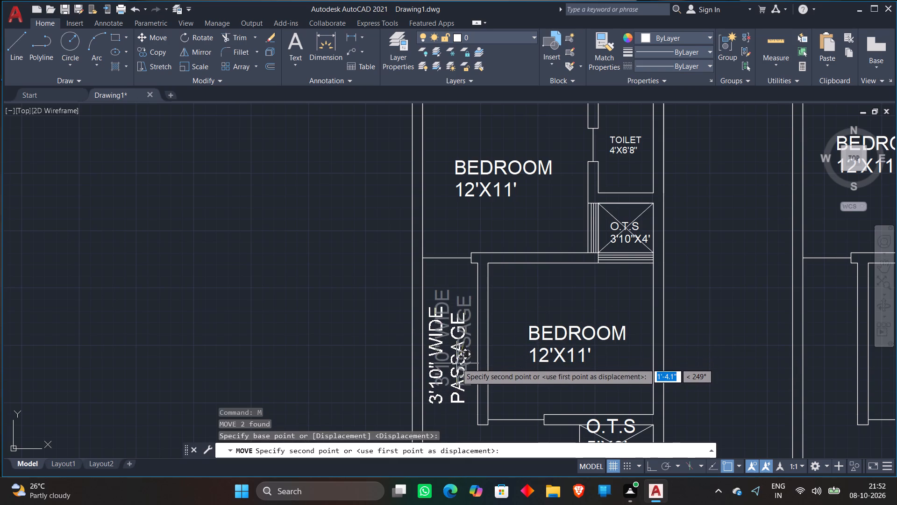
click(461, 361)
Move both lines of the O.T.S 5'X3' label out of the shaft into the empty space beyond the outer wall.
scroll(544, 298, down, 2)
scroll(573, 370, up, 4)
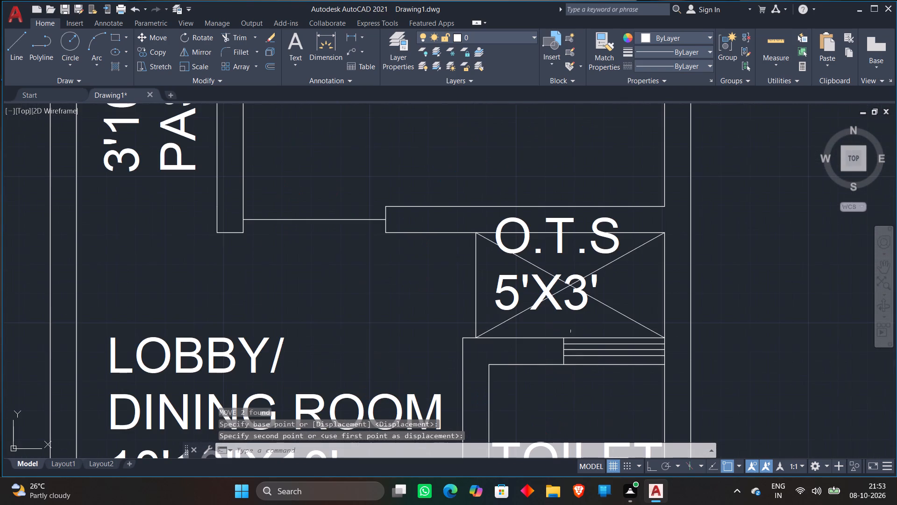
click(597, 248)
click(583, 296)
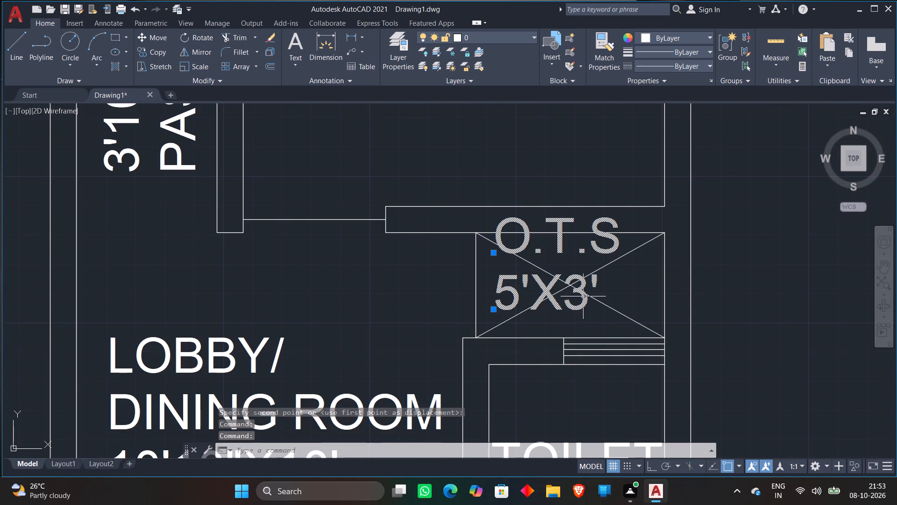
key(m)
key(space)
click(582, 296)
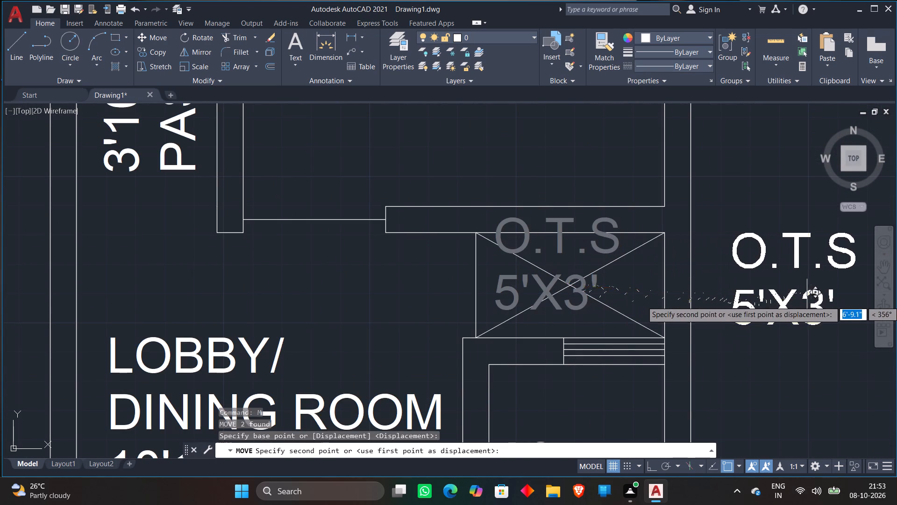
click(807, 301)
Move the 5'X3' line to centre it closely beneath the O.T.S text.
middle_drag(773, 322, 746, 322)
click(751, 318)
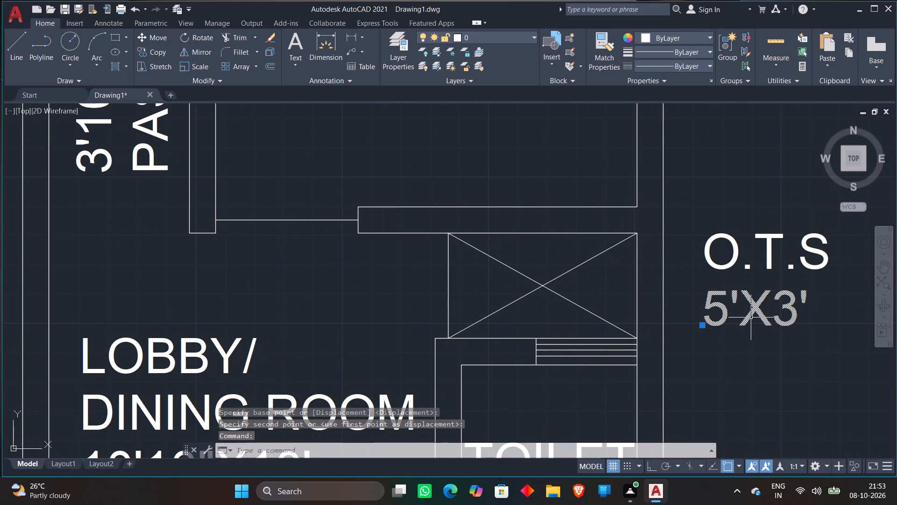
text(M)
key(space)
click(751, 317)
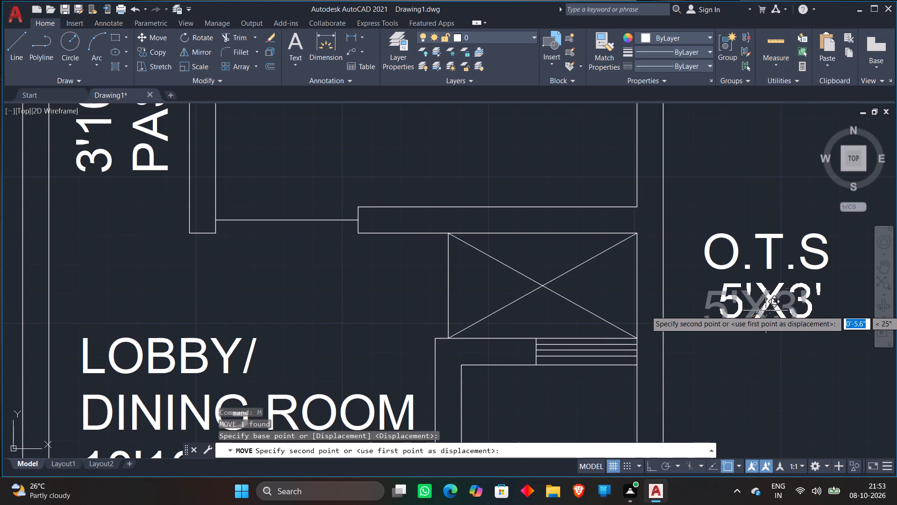
click(766, 310)
Scale both lines of the O.T.S 5'X3' label down to a little over half their size.
click(772, 265)
click(760, 291)
right_click(761, 291)
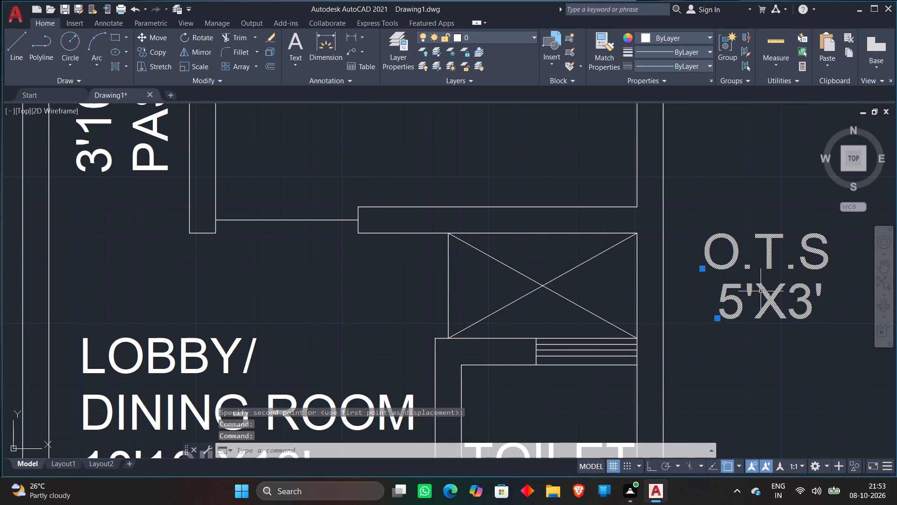
click(785, 127)
click(743, 272)
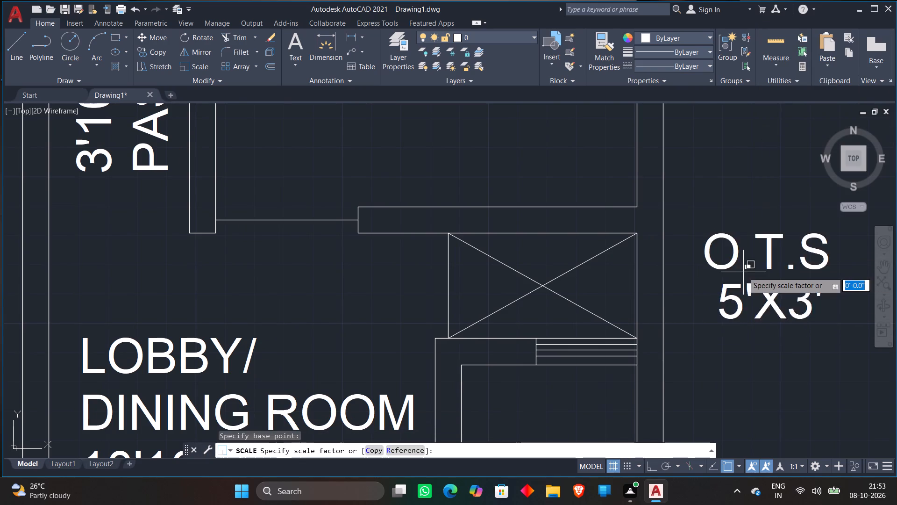
click(760, 304)
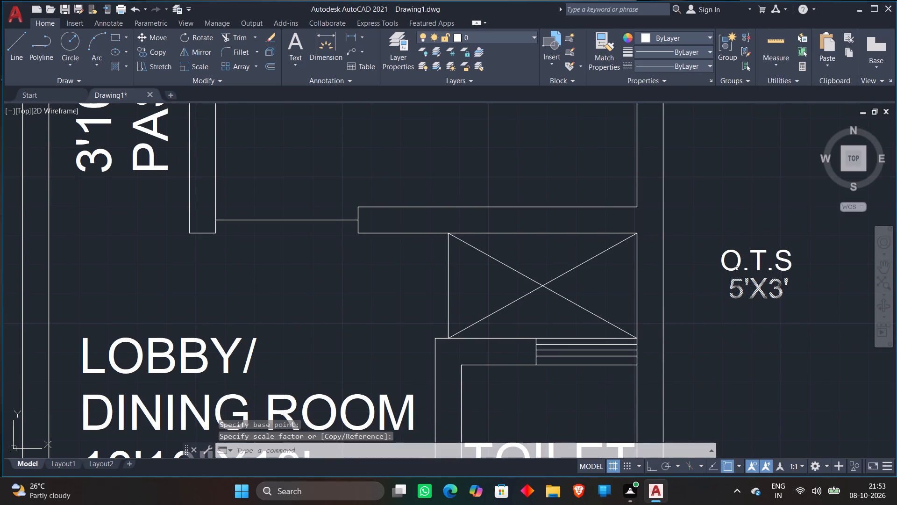
Move the reduced O.T.S 5'X3' label back into the crossed shaft above the 5'X6'8" toilet.
click(735, 267)
click(740, 288)
text(M)
key(space)
click(740, 288)
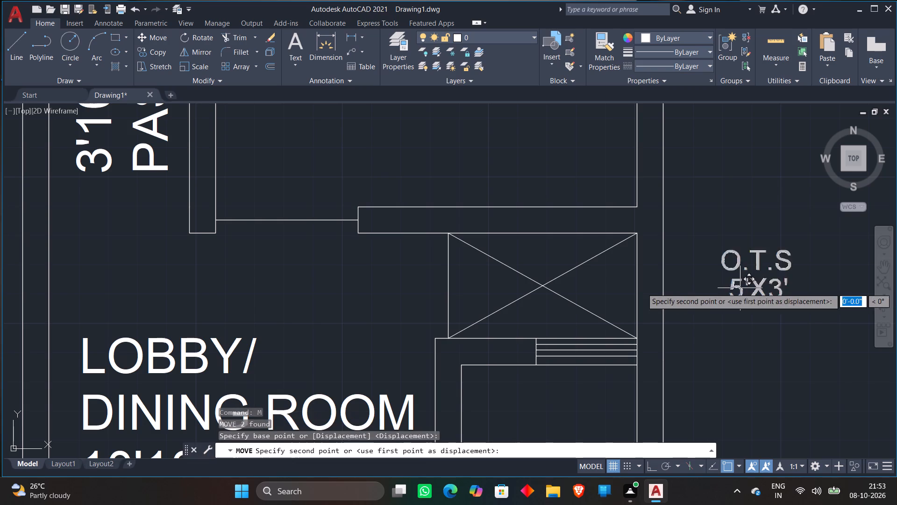
click(527, 300)
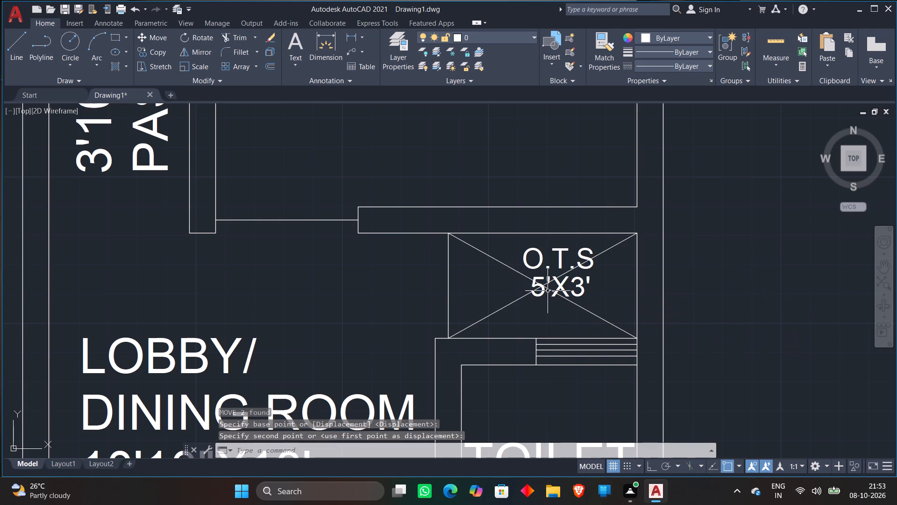
Shift both lines of the O.T.S 5'X3' label down and sideways to centre them on the shaft's crossing diagonals.
click(538, 293)
click(534, 259)
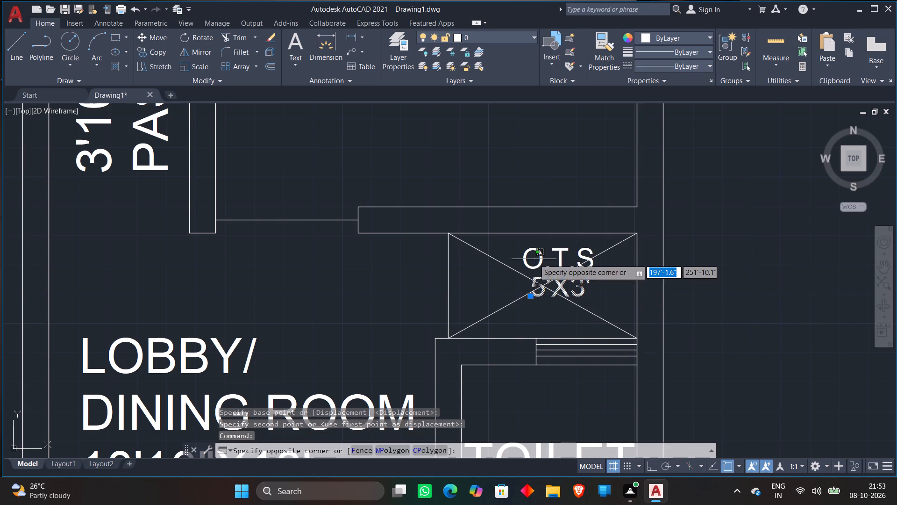
click(536, 268)
click(536, 267)
text(M)
key(space)
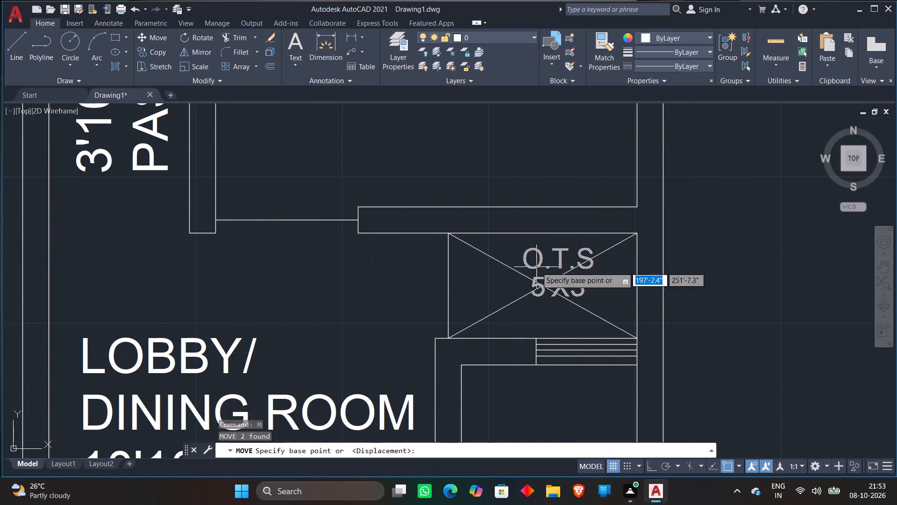
click(536, 267)
click(516, 290)
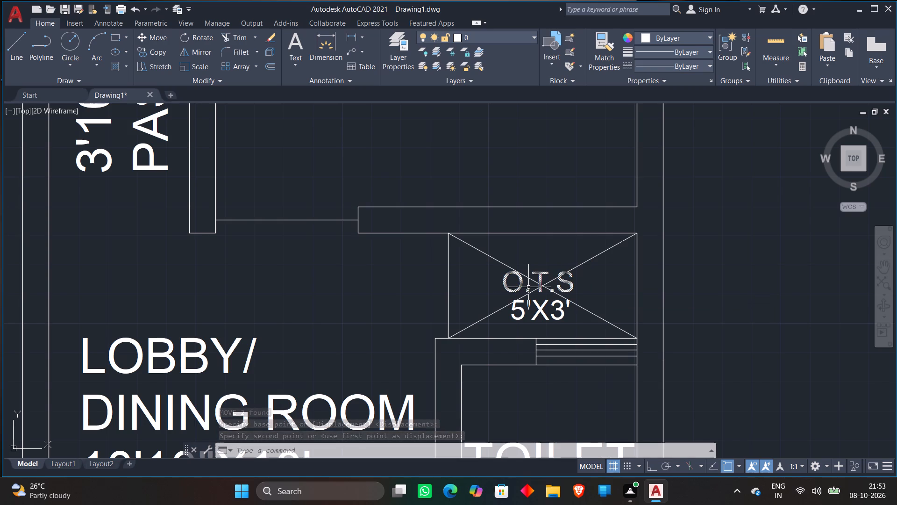
scroll(516, 361, down, 2)
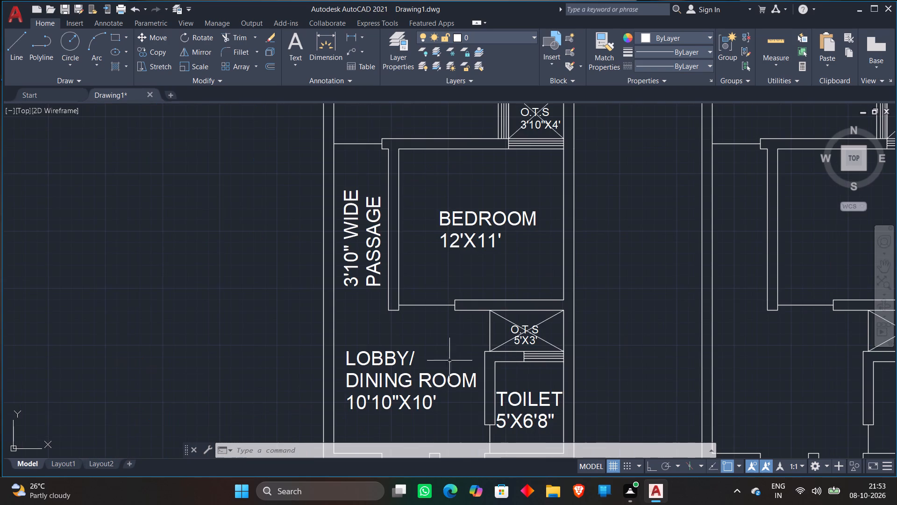
Move the LOBBY/ line sideways to centre it above the DINING ROOM line.
middle_drag(459, 341, 517, 252)
click(443, 265)
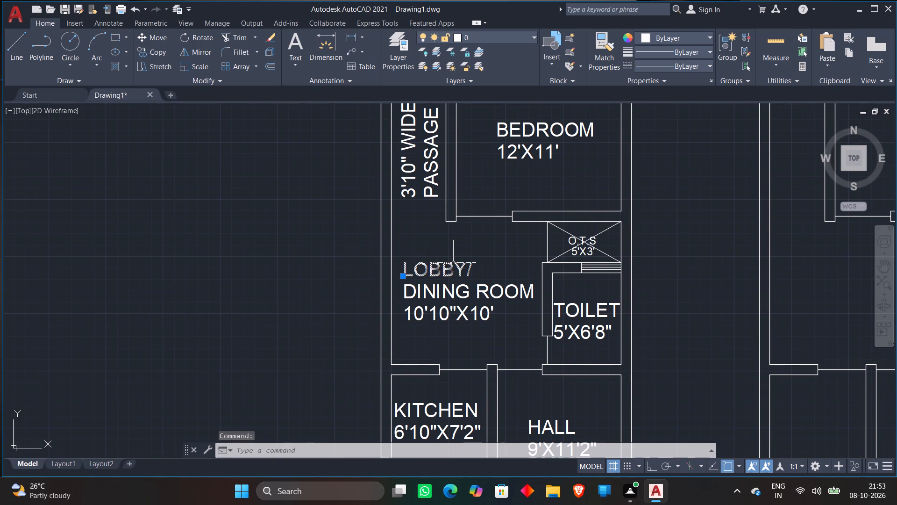
key(m)
key(space)
click(453, 262)
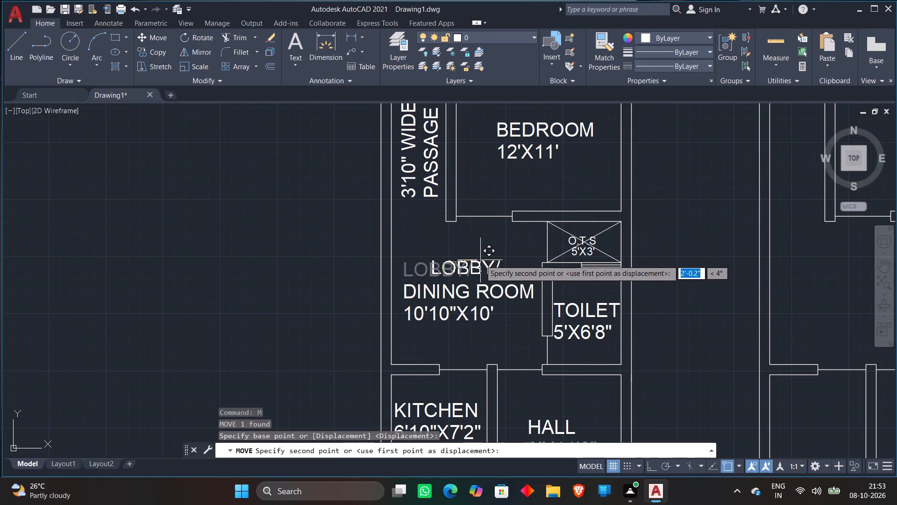
click(480, 260)
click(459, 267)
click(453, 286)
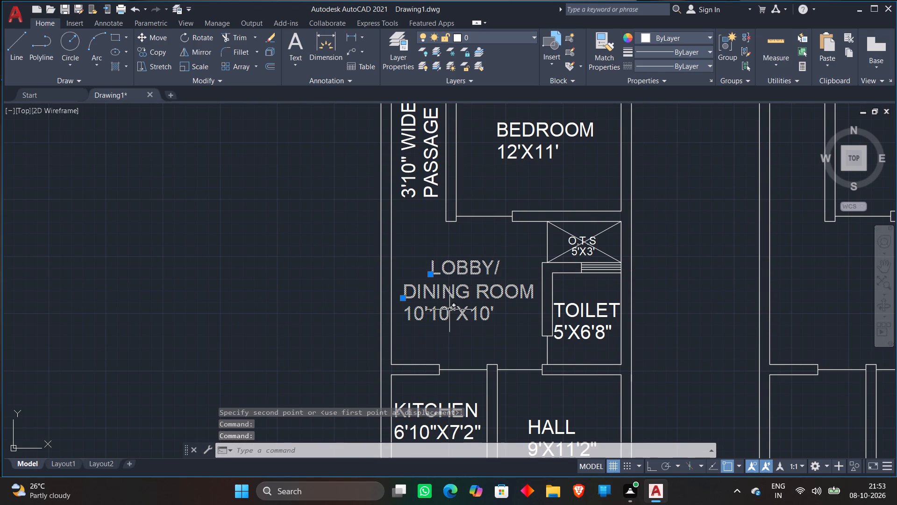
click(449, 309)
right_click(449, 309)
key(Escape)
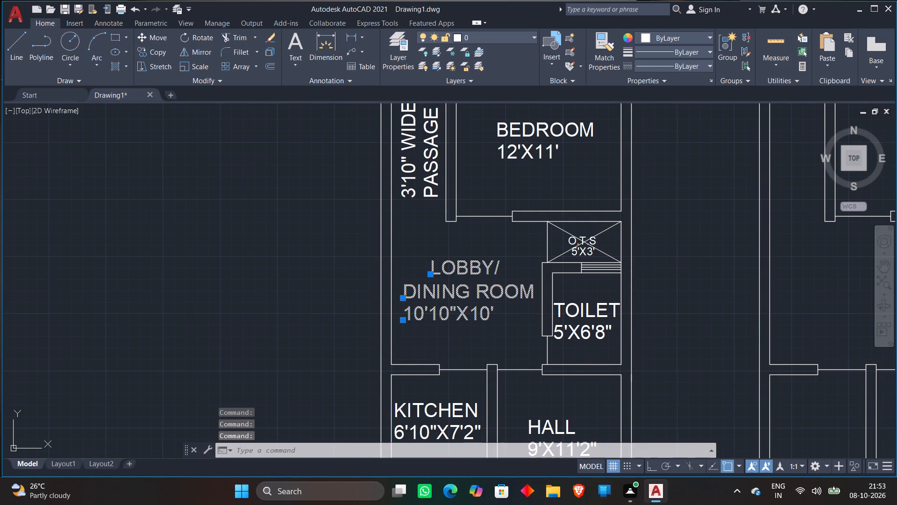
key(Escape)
Move the 10'10"X10' line sideways to centre it beneath the DINING ROOM line.
click(441, 317)
text(M)
key(space)
click(441, 317)
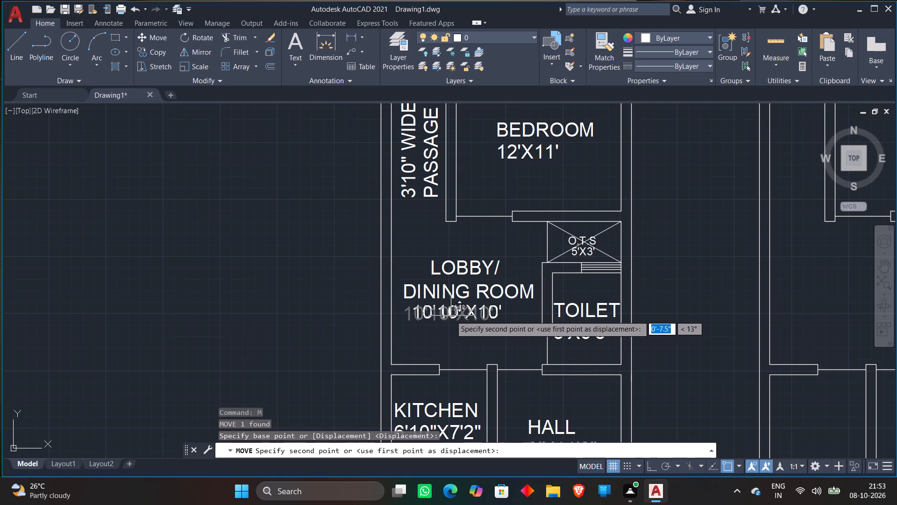
click(458, 316)
Scale all three lines of the LOBBY/ DINING ROOM 10'10"X10' label down to about four-fifths of their size.
click(465, 269)
click(459, 287)
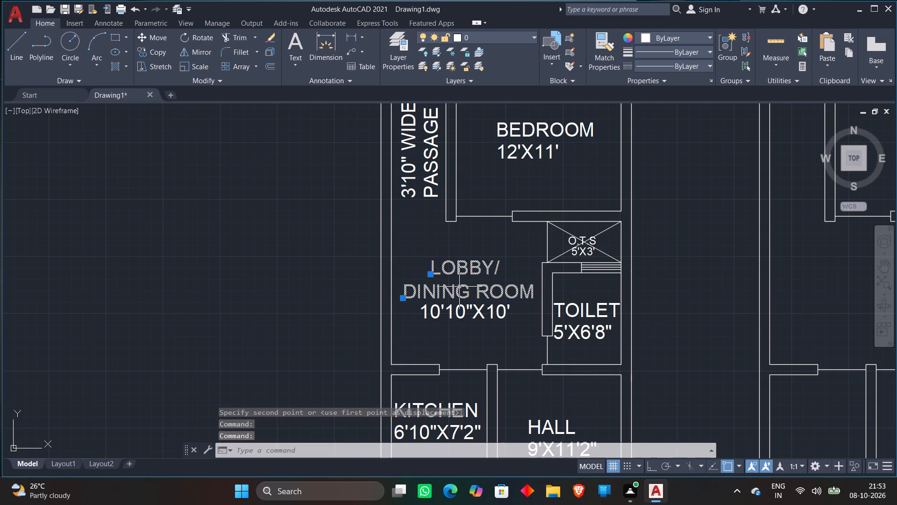
click(453, 310)
click(447, 317)
right_click(454, 286)
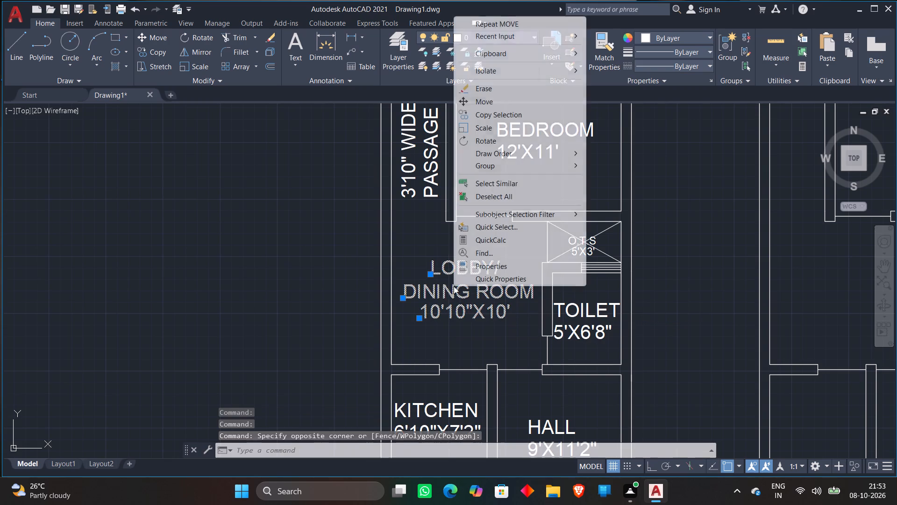
click(481, 123)
click(444, 284)
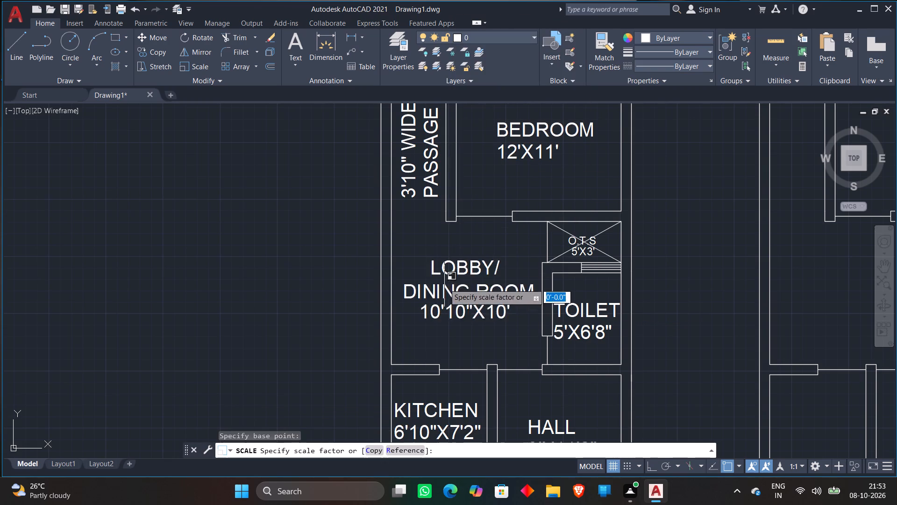
click(473, 326)
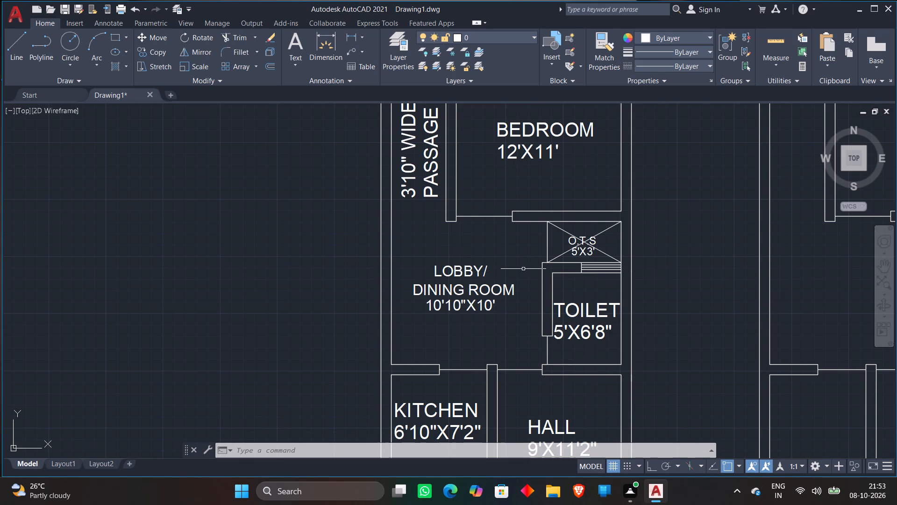
Scale both lines of the TOILET 5'X6'8" label down to about four-fifths so they fit between the toilet walls.
click(581, 304)
click(584, 325)
right_click(585, 320)
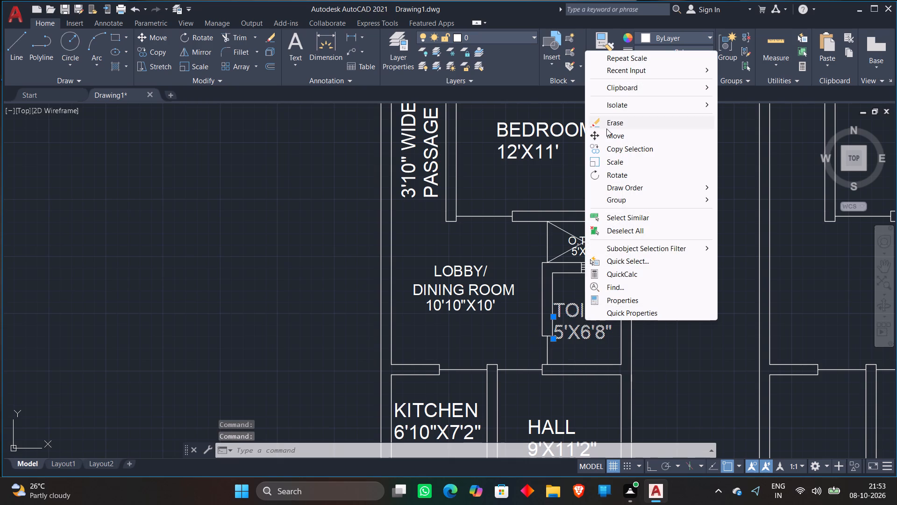
click(605, 164)
click(581, 330)
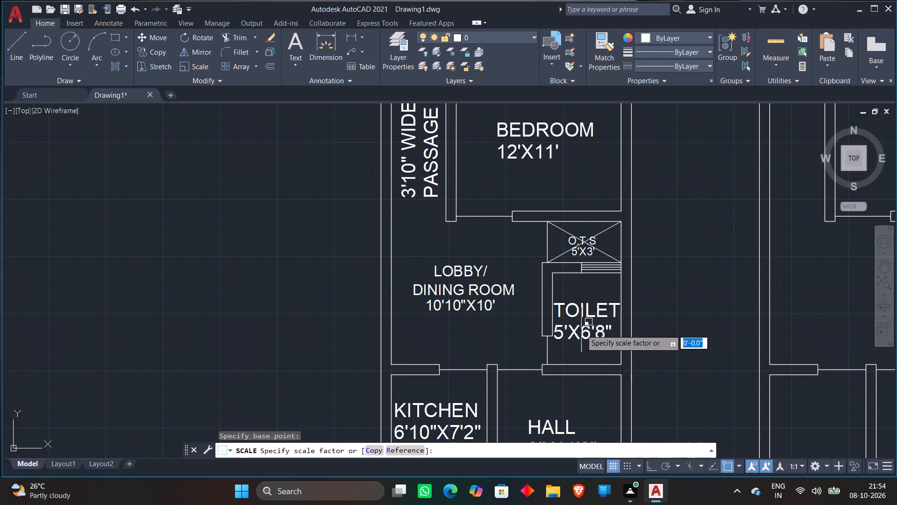
click(599, 349)
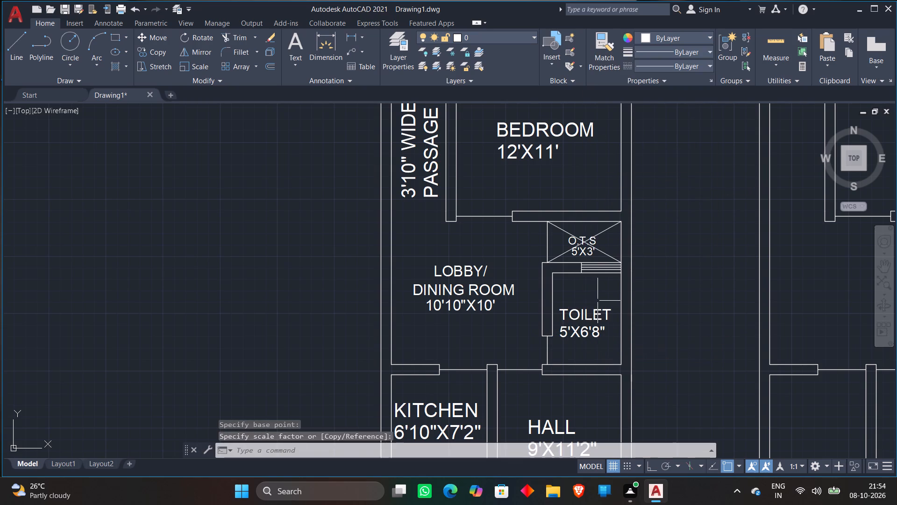
Move the 5'X6'8" line slightly sideways to centre it beneath the TOILET text.
scroll(584, 322, up, 2)
click(581, 346)
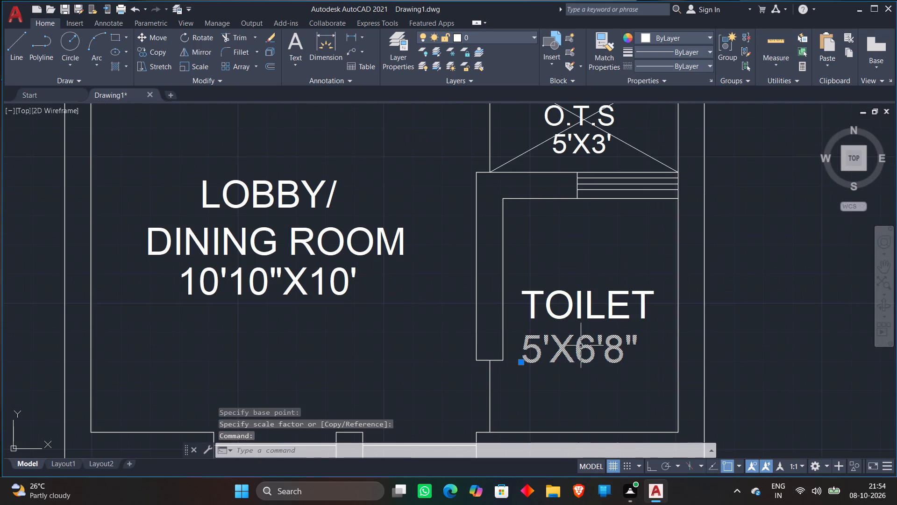
text(M)
key(space)
click(581, 346)
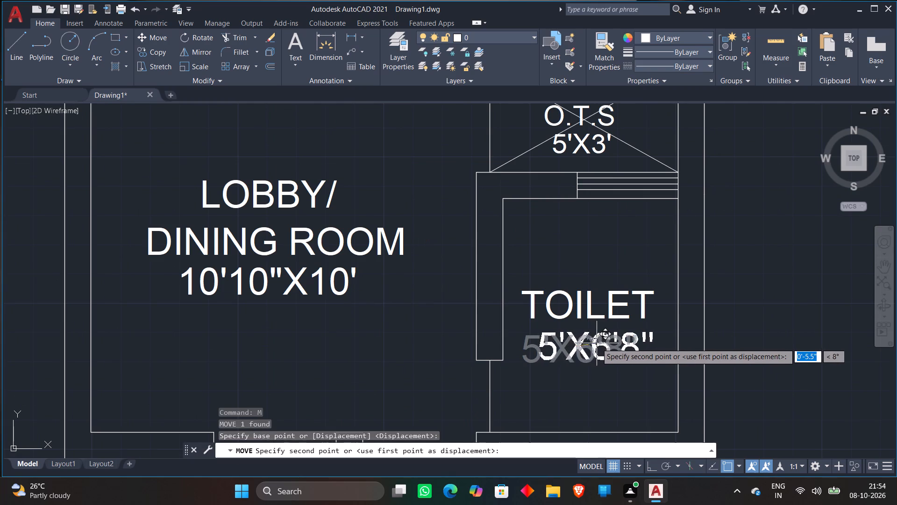
click(591, 343)
Scale both lines of the KITCHEN 6'10"X7'2" label down to about four-fifths of their size.
scroll(607, 271, down, 4)
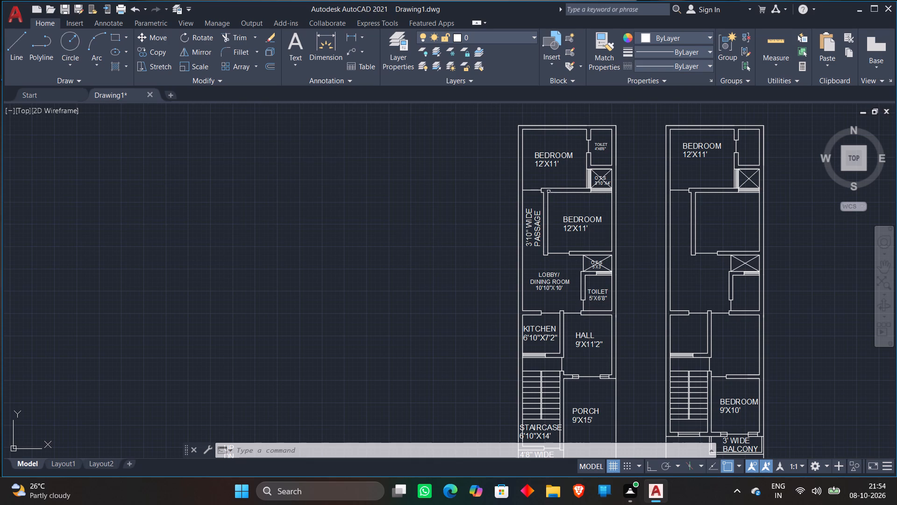
scroll(548, 188, down, 1)
middle_drag(509, 188, 469, 113)
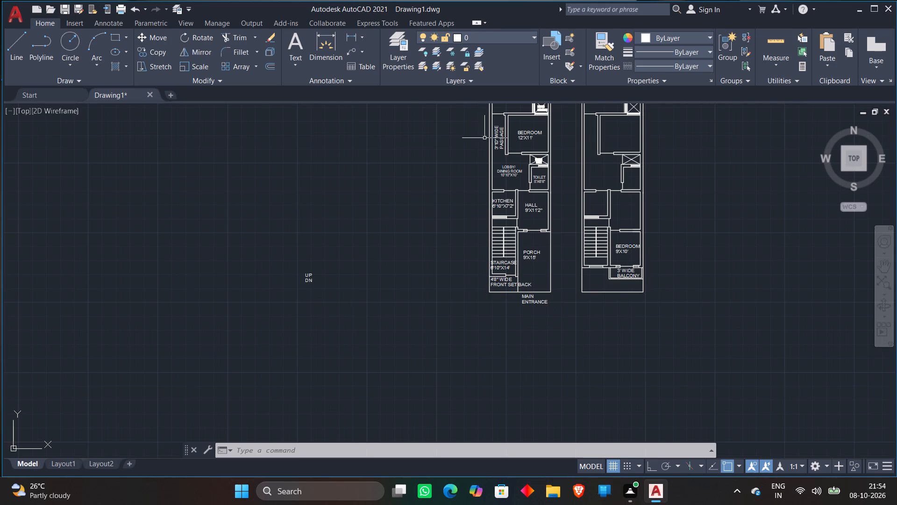
scroll(549, 192, up, 2)
scroll(426, 207, up, 2)
click(434, 232)
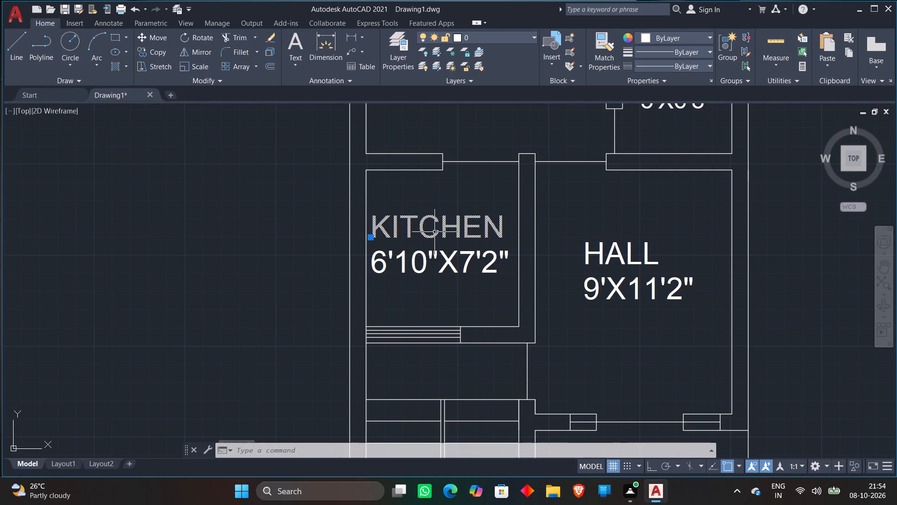
click(436, 256)
right_click(449, 249)
click(464, 314)
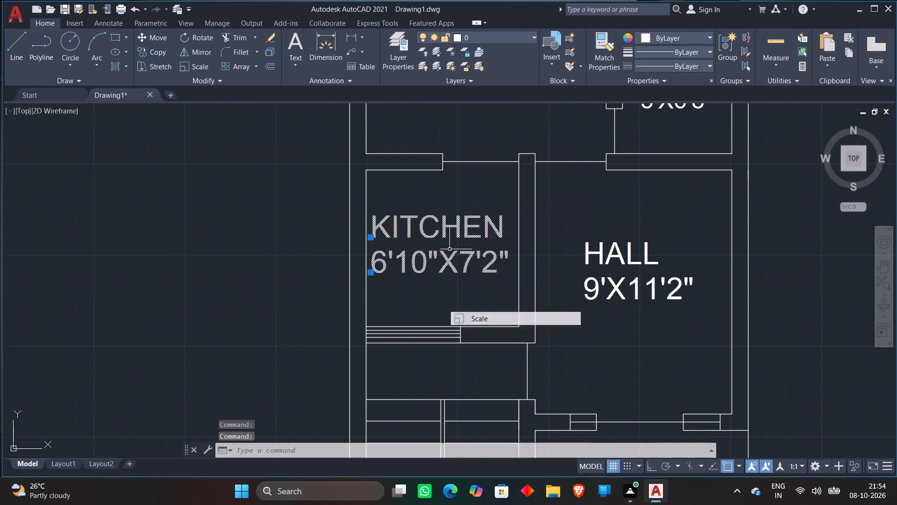
click(429, 225)
click(449, 276)
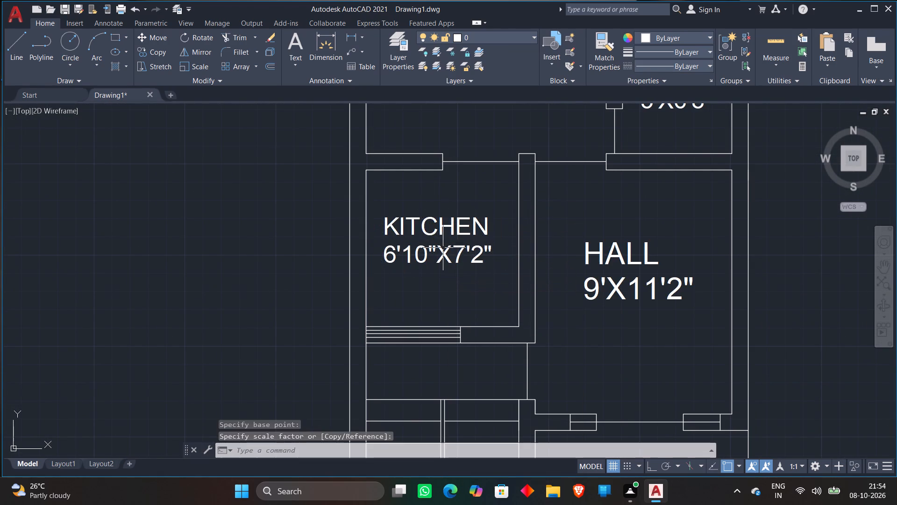
Move both lines of the KITCHEN 6'10"X7'2" label down and slightly sideways to centre them in the kitchen.
click(441, 233)
click(437, 248)
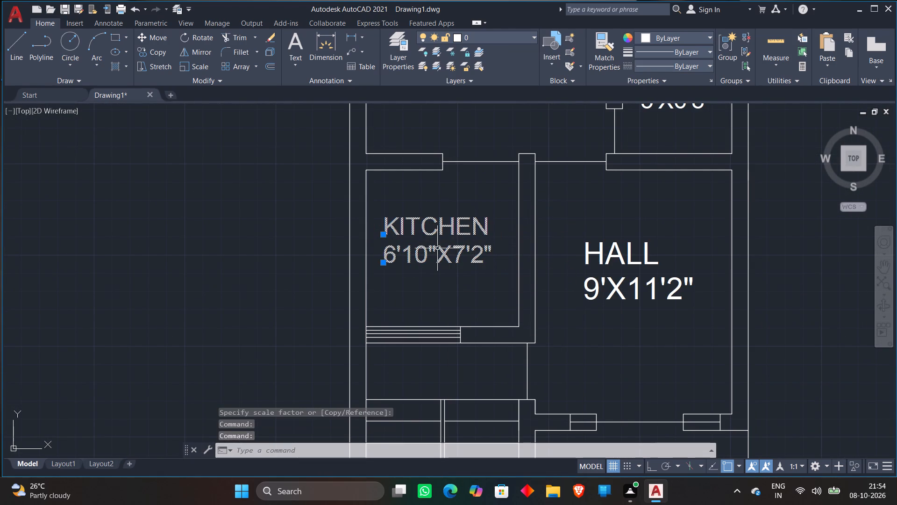
text(M)
key(space)
click(437, 248)
click(443, 267)
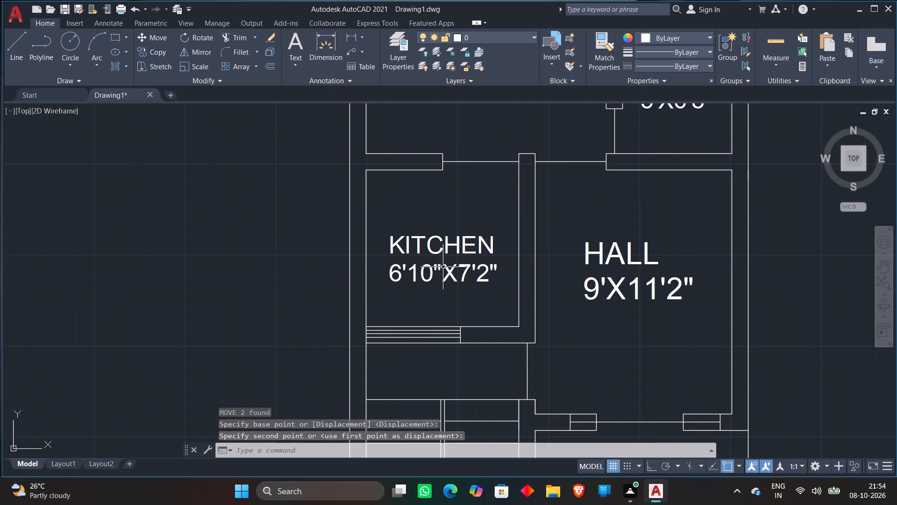
Move both lines of the HALL 9'X11'2" label down and slightly sideways to centre them between the hall walls.
scroll(593, 206, down, 2)
middle_drag(622, 224, 591, 184)
scroll(592, 186, up, 2)
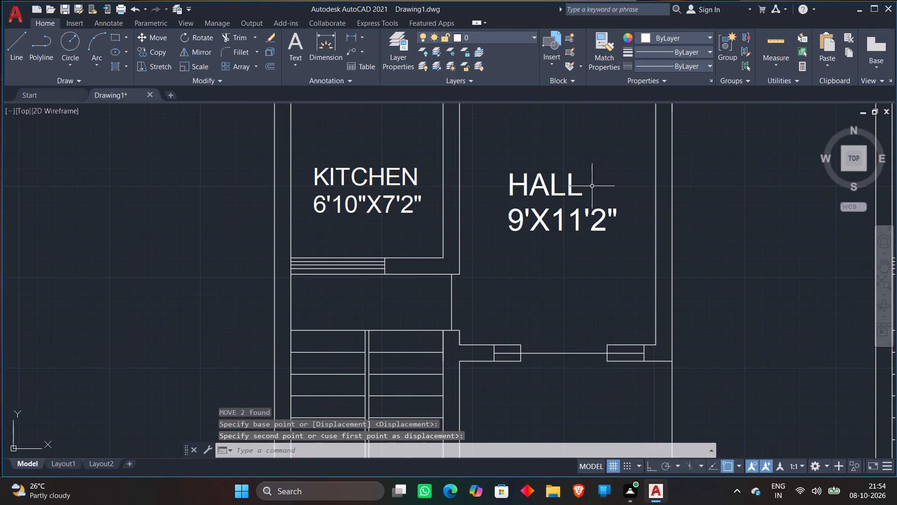
click(534, 175)
click(550, 201)
click(555, 191)
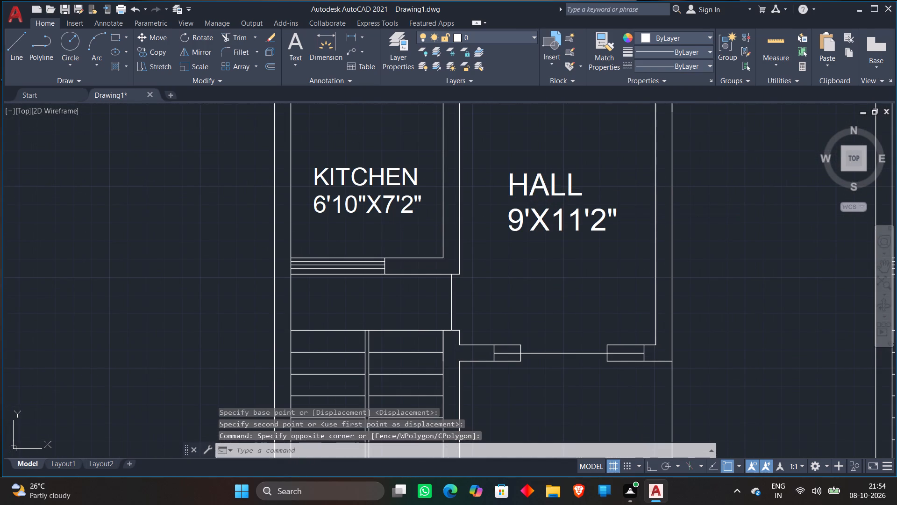
click(550, 223)
click(543, 224)
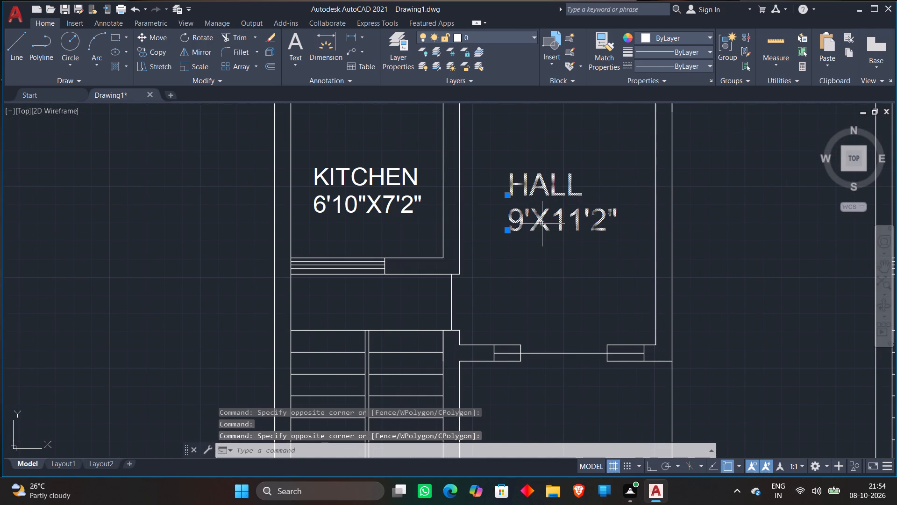
text(M)
key(space)
right_click(542, 224)
click(565, 187)
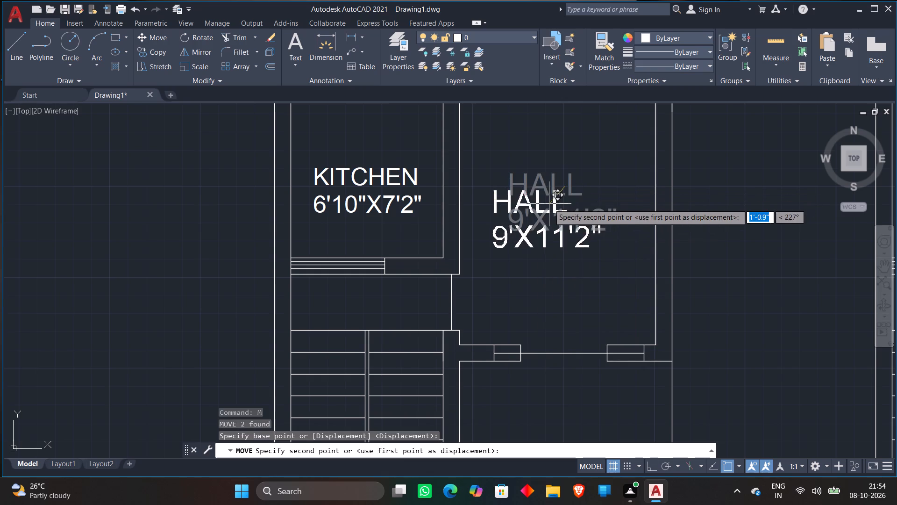
click(556, 205)
Scale both lines of the HALL 9'X11'2" label down to about four-fifths of their size.
click(548, 205)
click(540, 234)
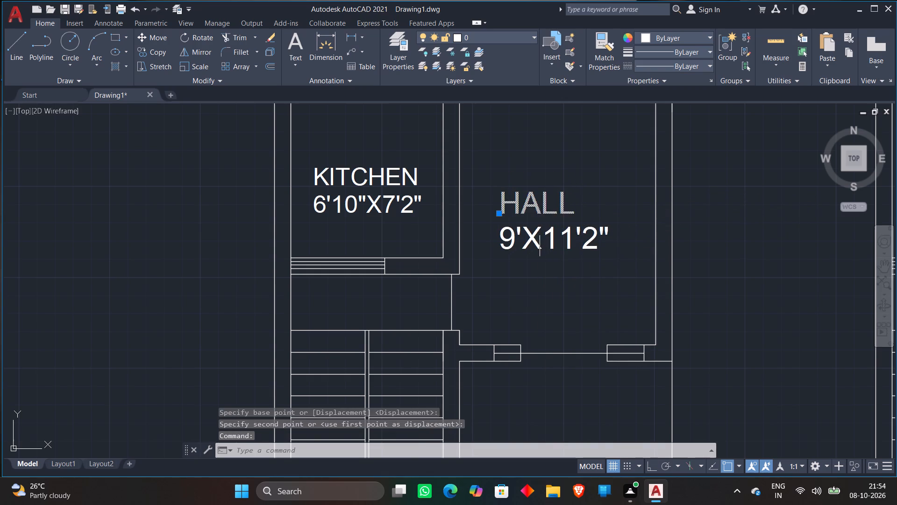
click(520, 236)
right_click(534, 208)
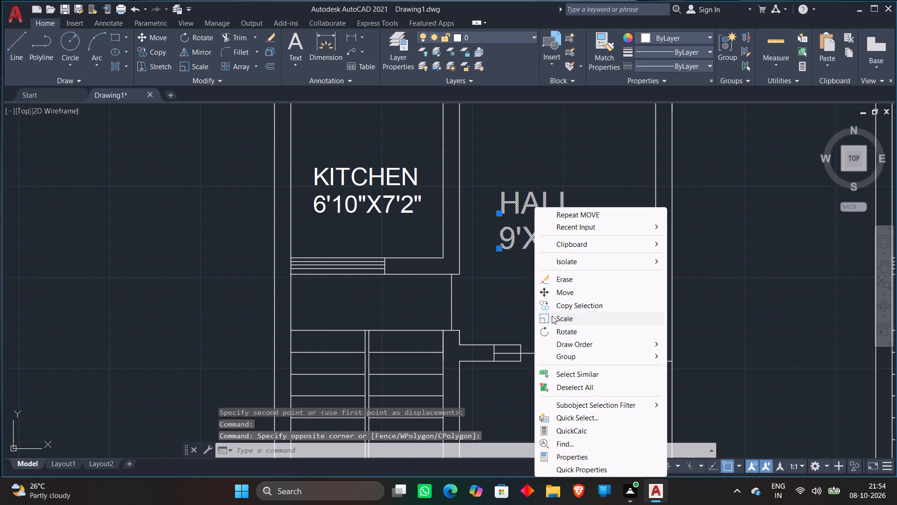
click(552, 316)
click(543, 284)
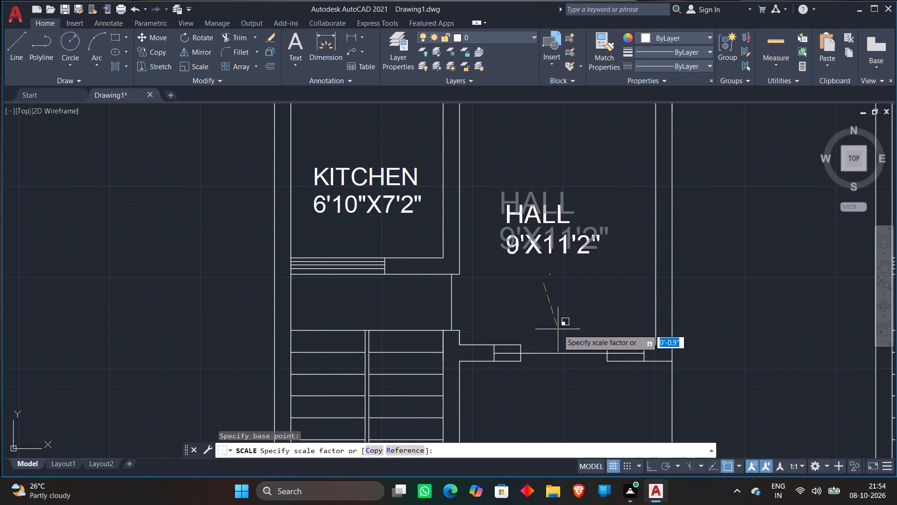
click(560, 326)
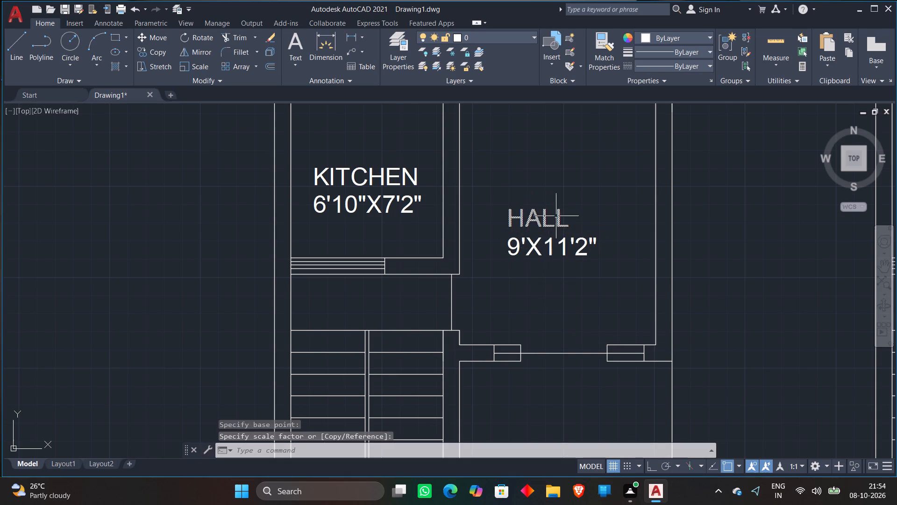
Move the HALL line sideways and slightly down to centre it above the 9'X11'2" text.
click(551, 225)
text(M)
key(space)
click(551, 225)
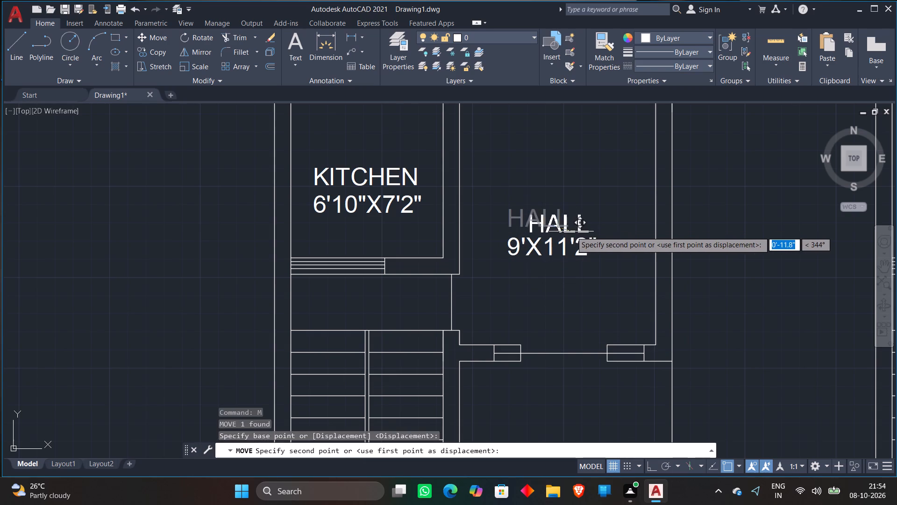
click(563, 227)
Scale both lines of the STAIRCASE 6'10"X14' label down to about two-thirds of their size.
scroll(574, 209, down, 2)
scroll(616, 209, down, 1)
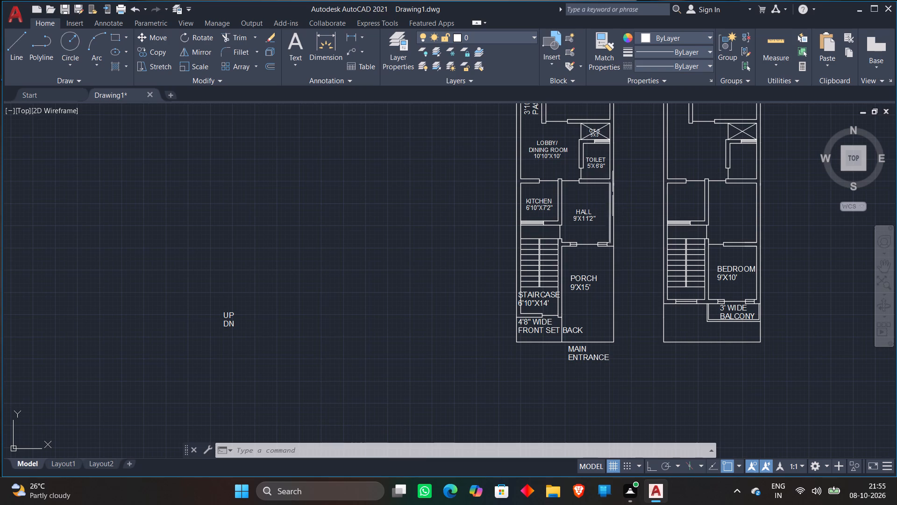
middle_drag(412, 250, 337, 214)
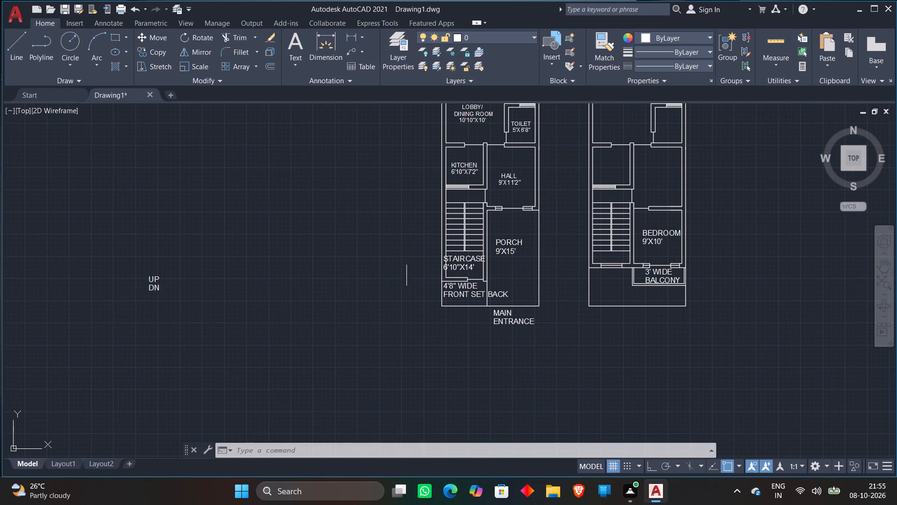
scroll(417, 260, up, 2)
middle_drag(379, 246, 223, 222)
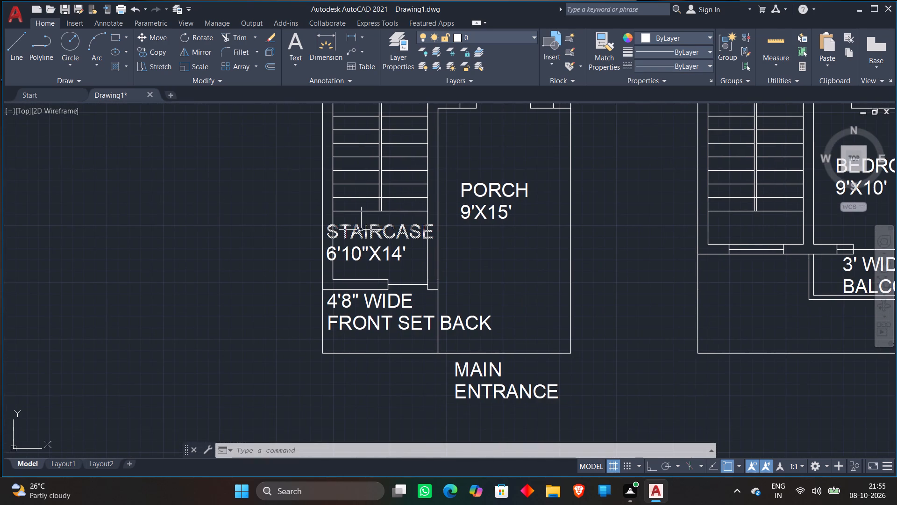
click(362, 230)
click(361, 252)
right_click(366, 241)
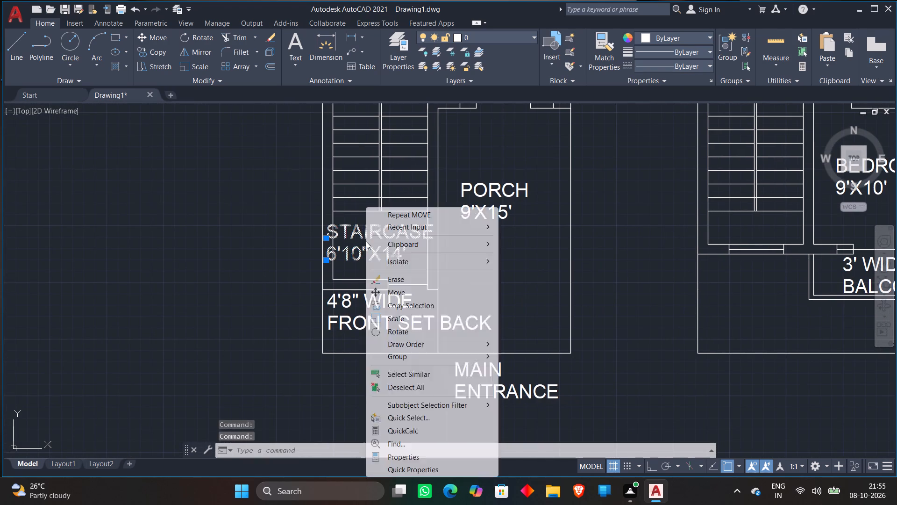
click(390, 316)
click(371, 254)
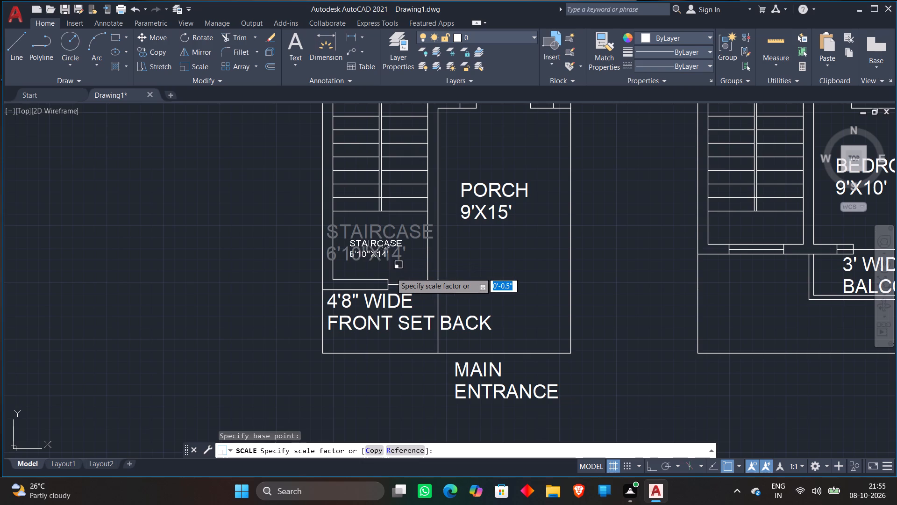
click(397, 278)
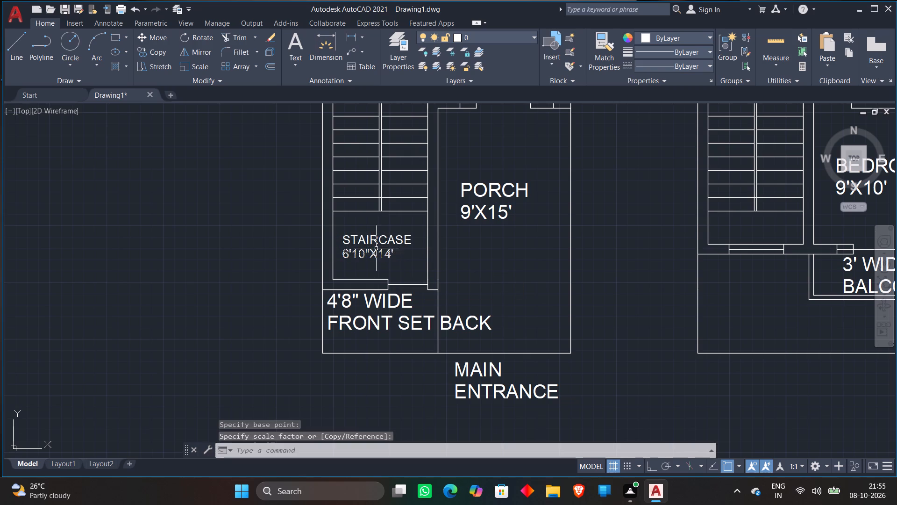
Move the 6'10"X14' line slightly sideways to centre it beneath the STAIRCASE text.
click(376, 252)
text(M)
key(space)
click(376, 252)
scroll(380, 252, up, 3)
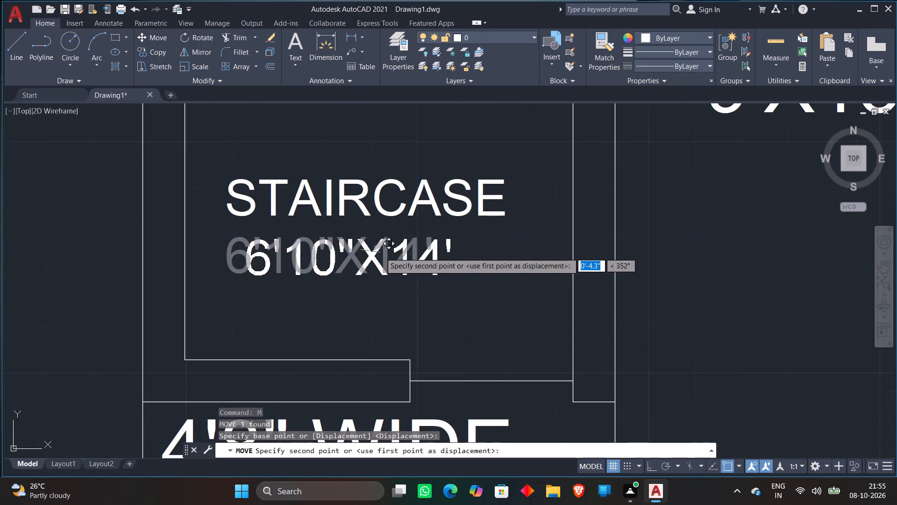
click(391, 251)
scroll(420, 187, down, 3)
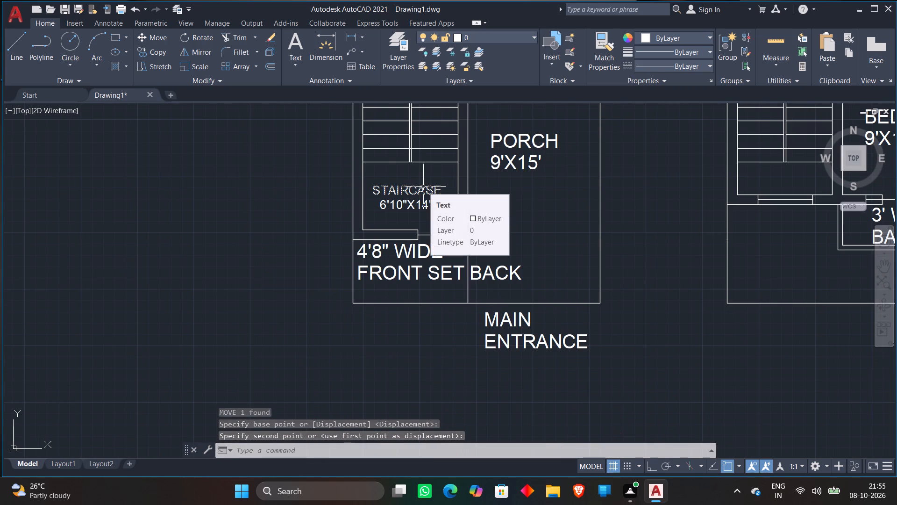
Draw a vertical line about 8' long down the middle of the left stair flight, starting on the landing above it.
middle_drag(325, 201, 344, 309)
key(l)
key(Return)
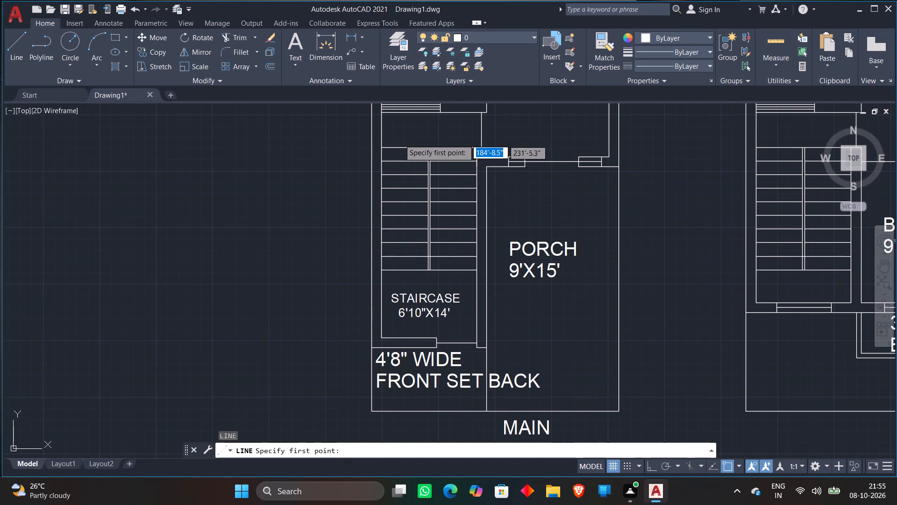
click(404, 136)
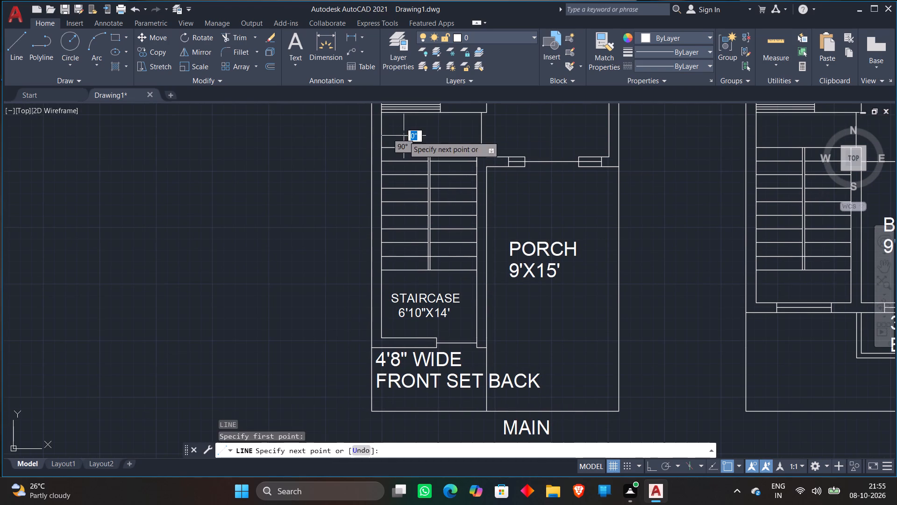
click(405, 249)
key(Escape)
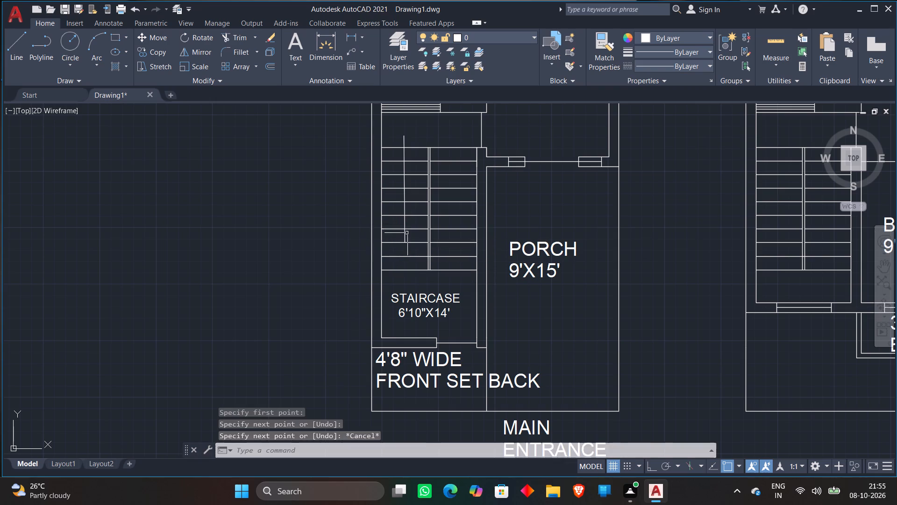
Extend the stair line 8" downward and draw two slanted strokes from its tip to form an arrowhead.
scroll(406, 233, up, 3)
key(l)
key(Return)
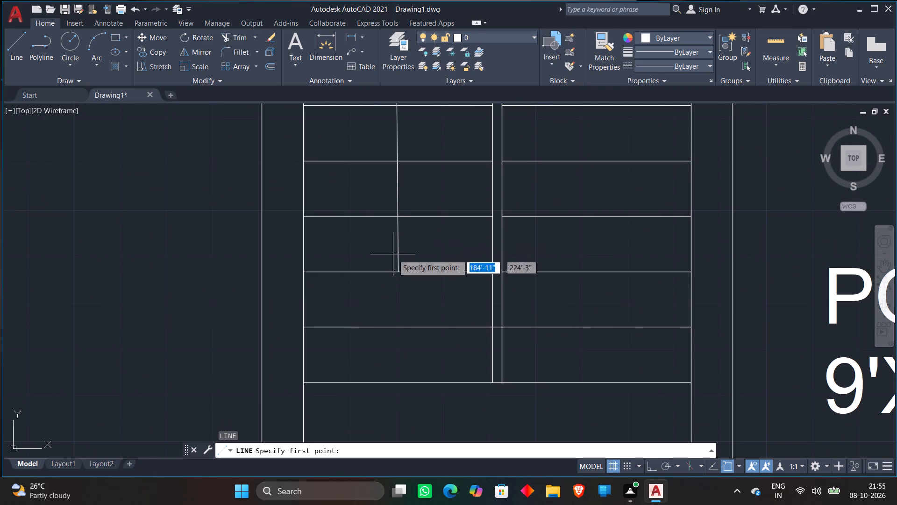
click(397, 269)
text(8")
key(Return)
click(373, 264)
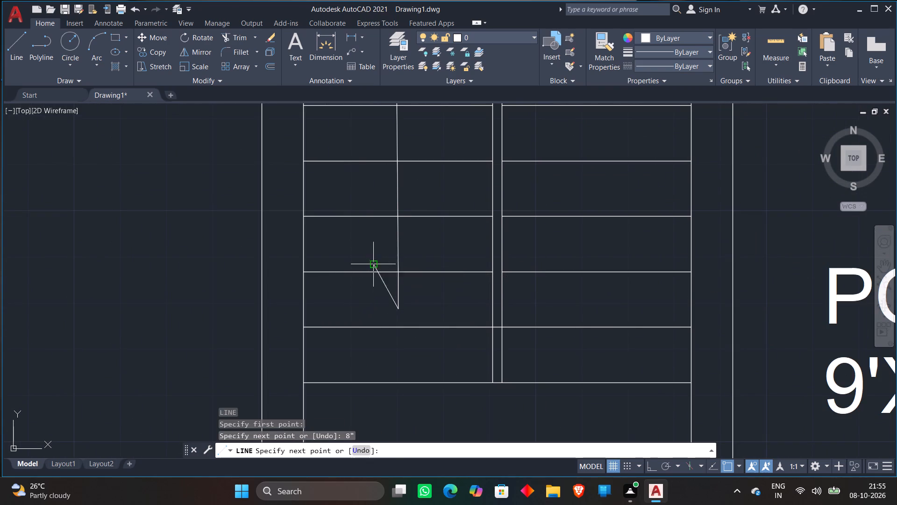
key(Escape)
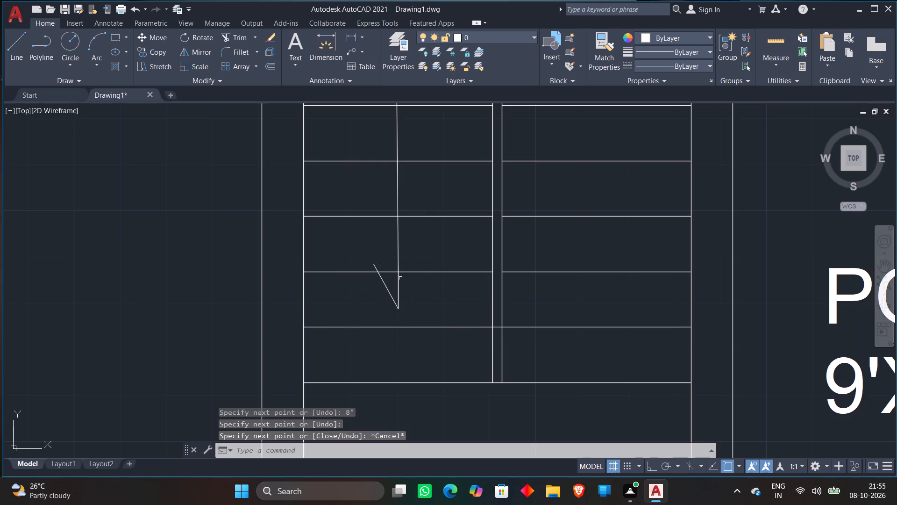
text(L)
key(space)
click(398, 305)
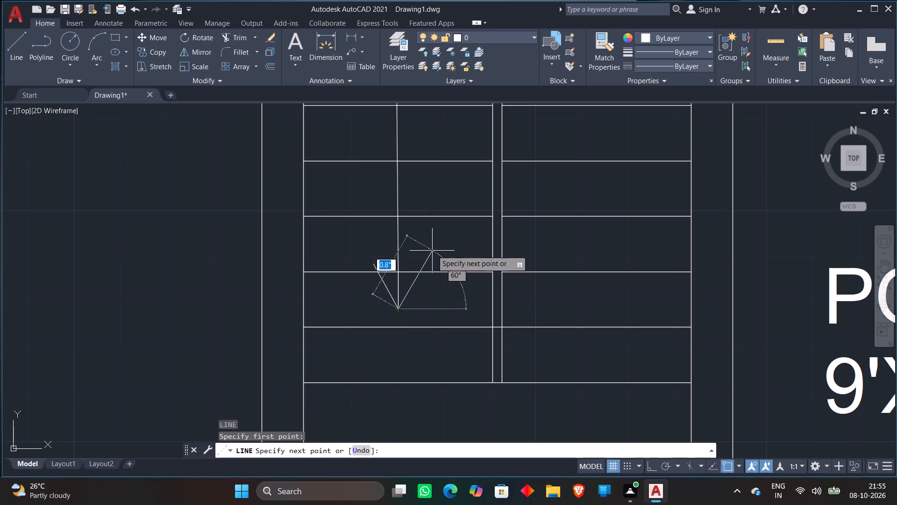
click(432, 249)
key(Escape)
Trim the shaft inside the arrowhead and the ends of both slanted strokes above the tread line.
key(t)
key(r)
key(space)
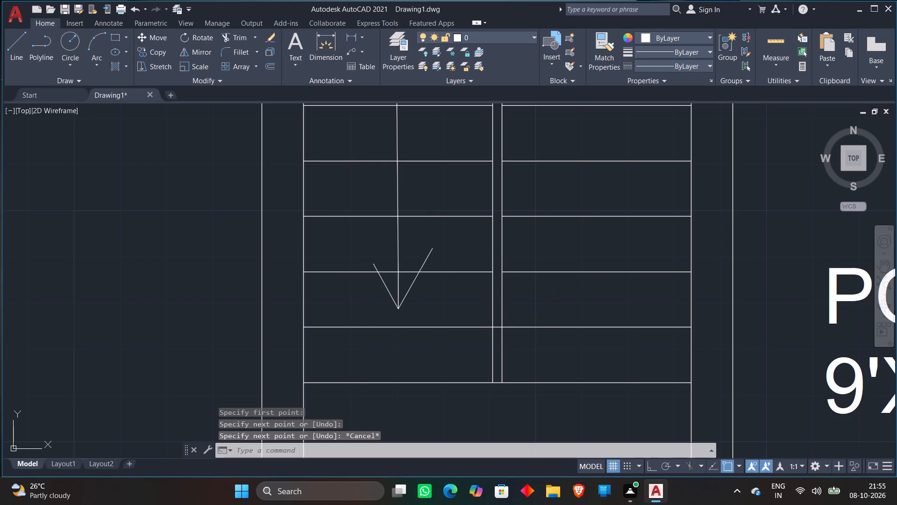
click(397, 281)
click(384, 266)
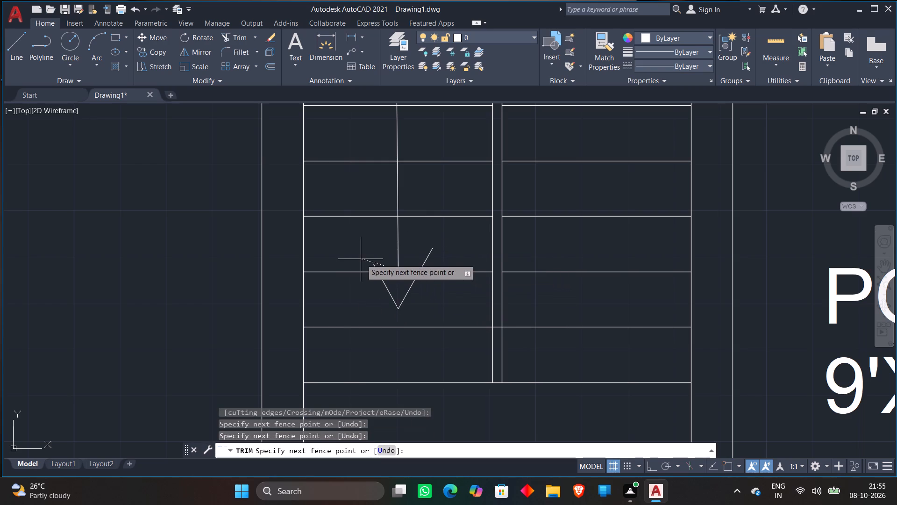
click(367, 268)
click(431, 261)
click(423, 259)
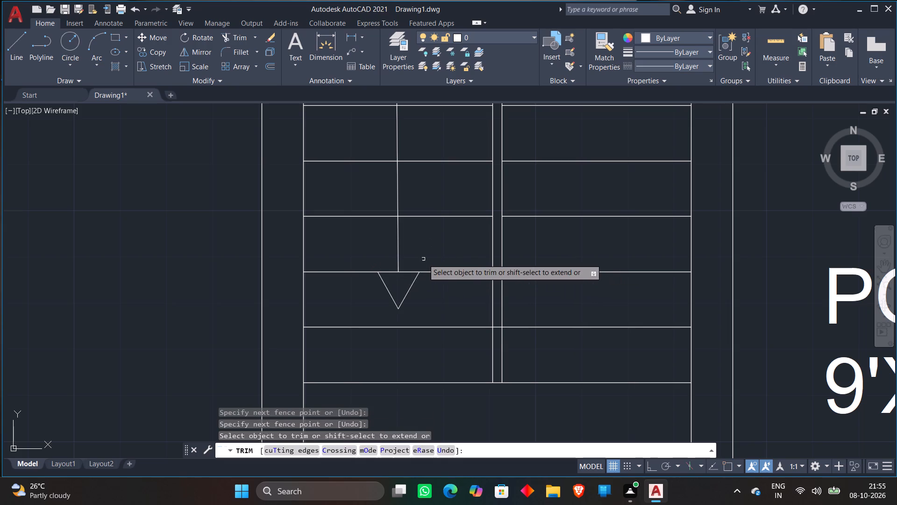
key(Escape)
Copy the UP text from beside the plans onto the landing at the start of the stair arrow.
scroll(423, 252, down, 1)
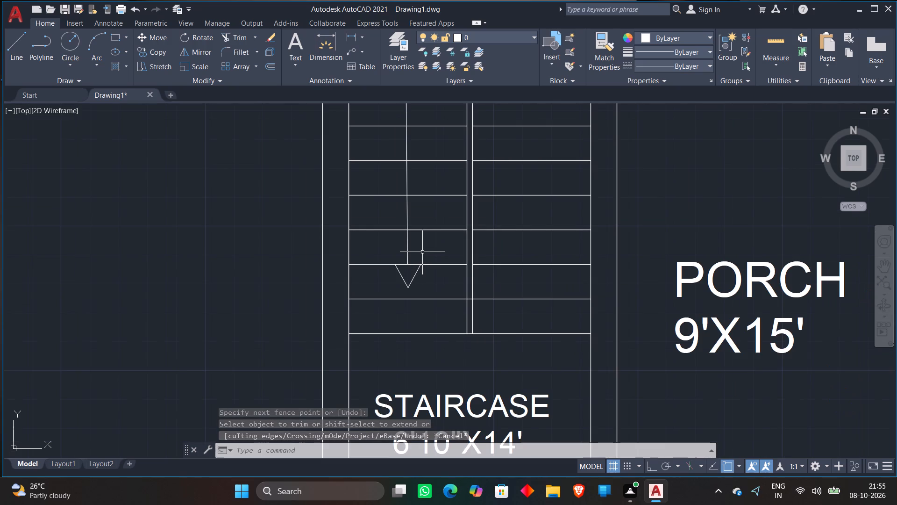
scroll(449, 247, down, 3)
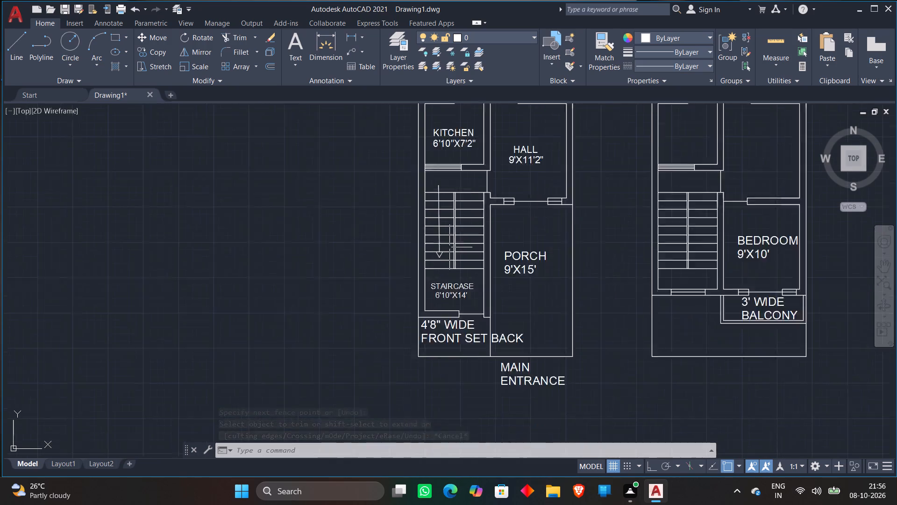
scroll(449, 247, down, 1)
scroll(366, 241, up, 2)
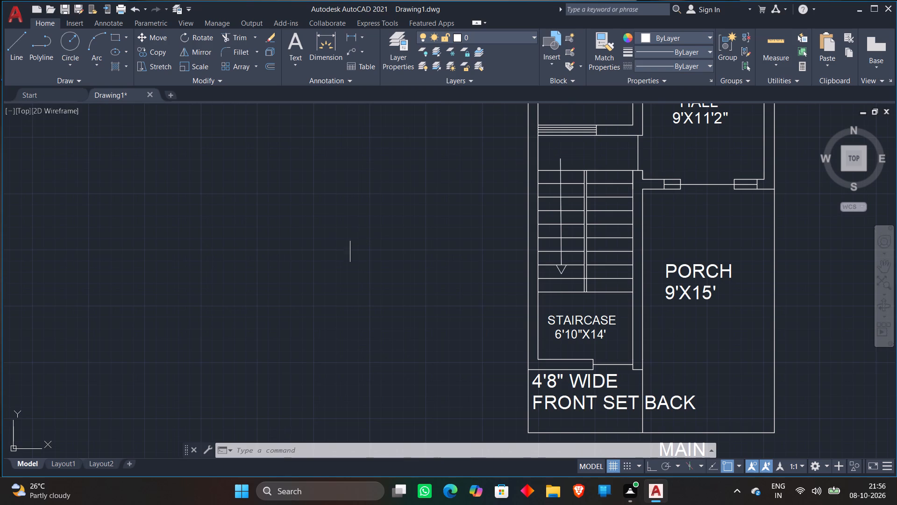
scroll(256, 211, down, 2)
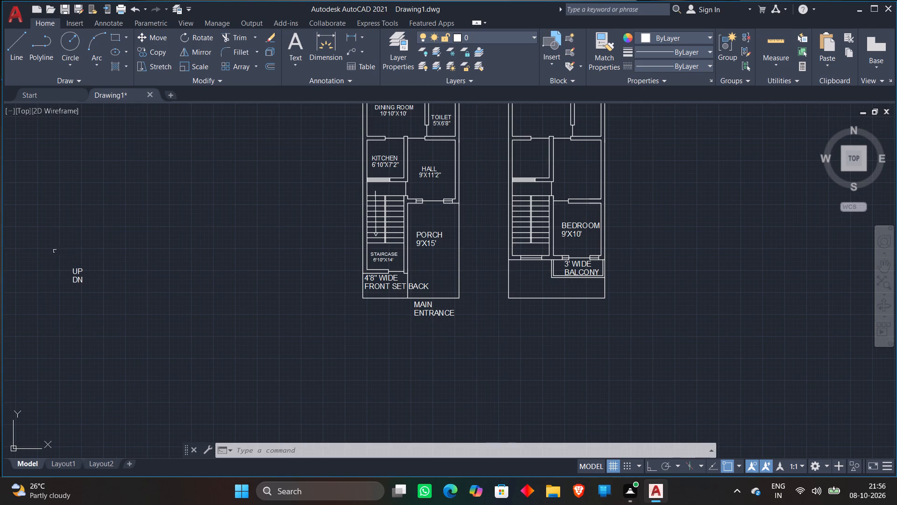
click(76, 273)
right_click(90, 261)
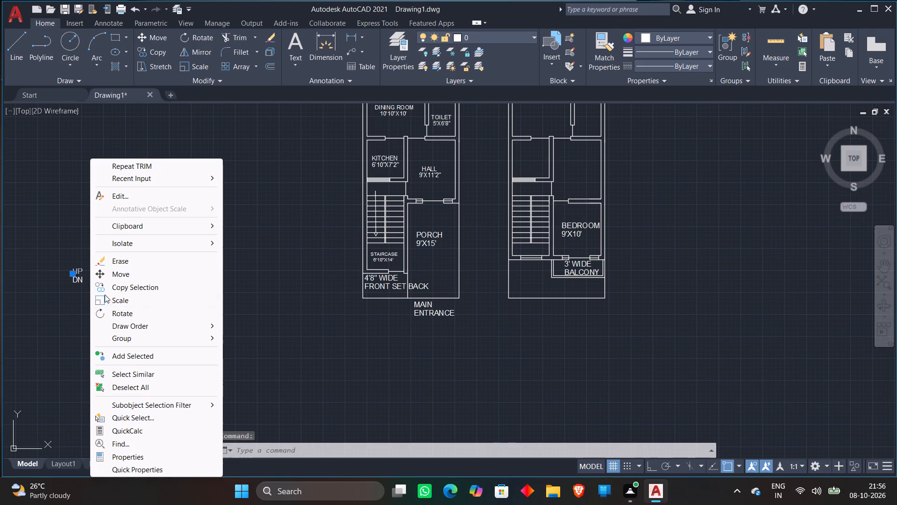
click(107, 287)
click(77, 271)
scroll(253, 178, down, 1)
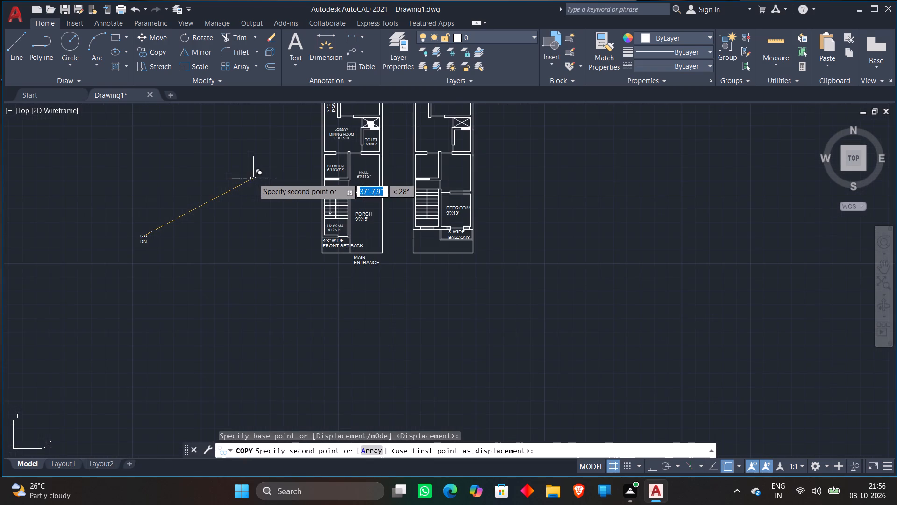
scroll(348, 181, up, 4)
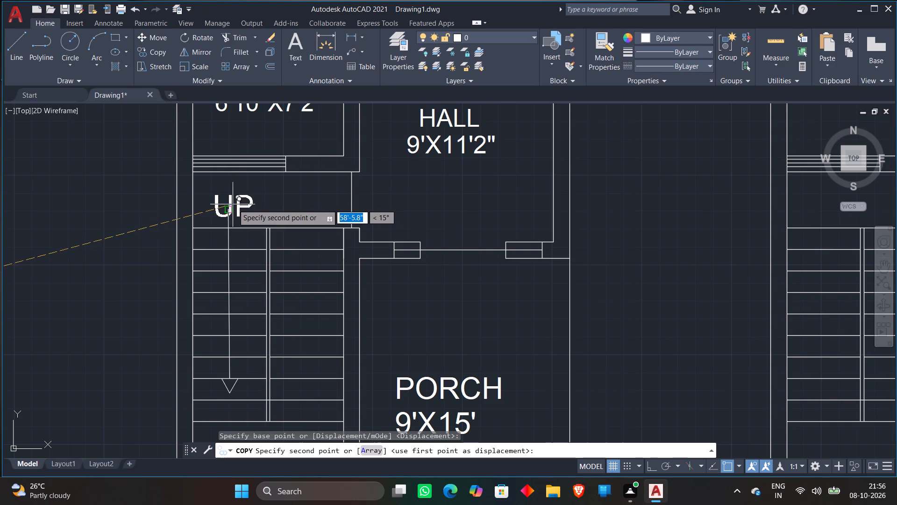
click(237, 207)
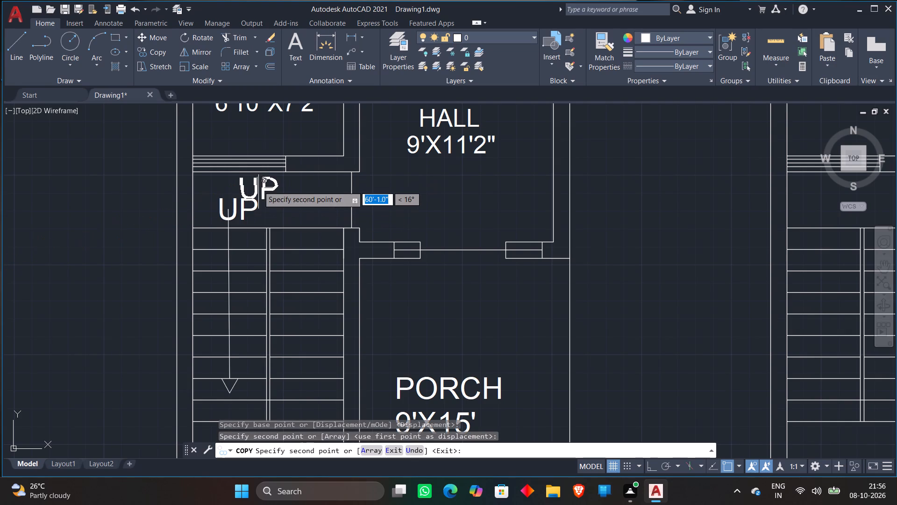
key(Escape)
Trim the upper end of the stair arrow line where it overlaps the UP text.
text(TR)
key(space)
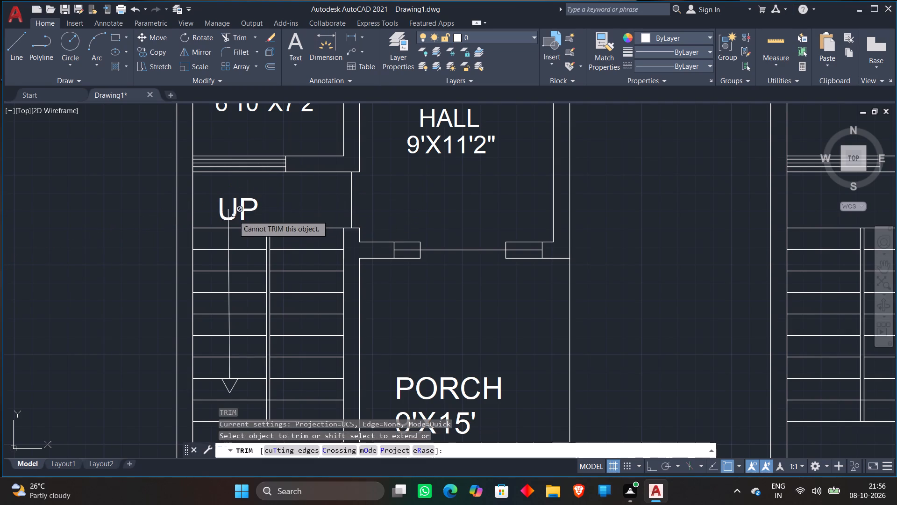
click(228, 214)
key(Escape)
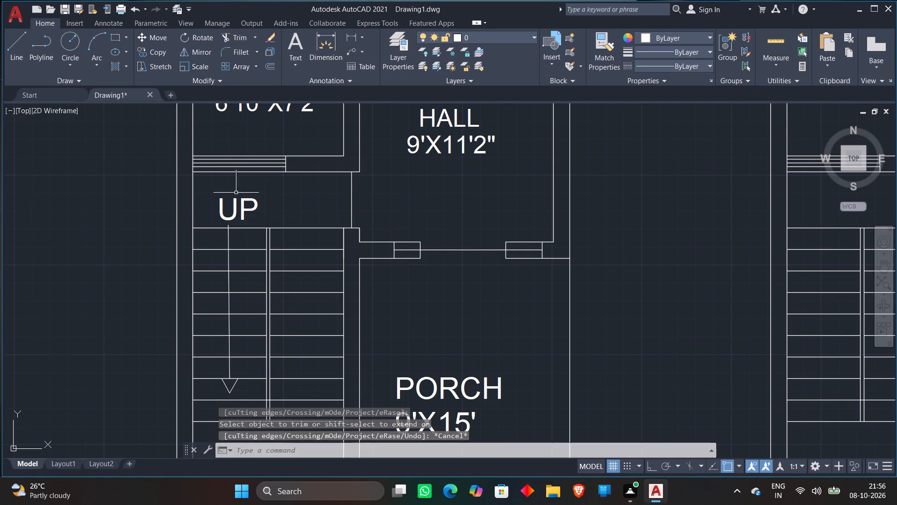
Move the UP text sideways and slightly down to centre it above the stair arrow line.
scroll(224, 219, up, 3)
click(225, 216)
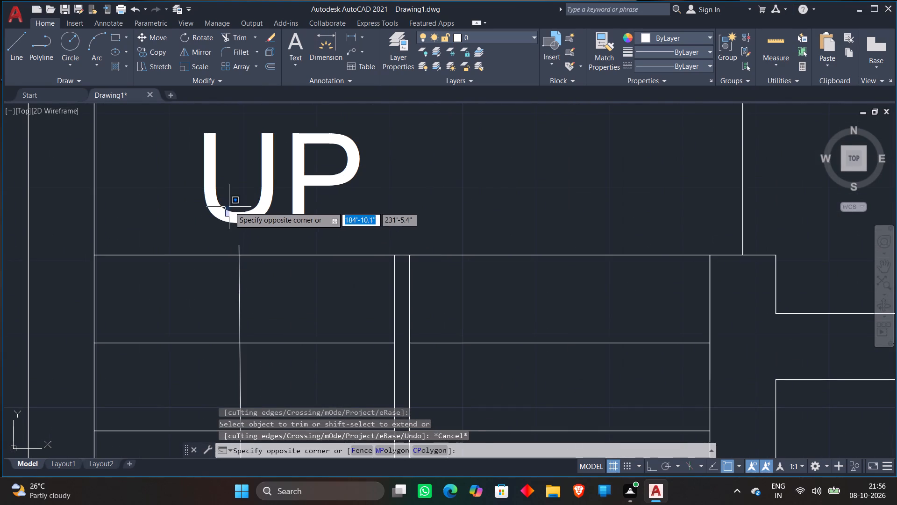
click(229, 206)
click(240, 215)
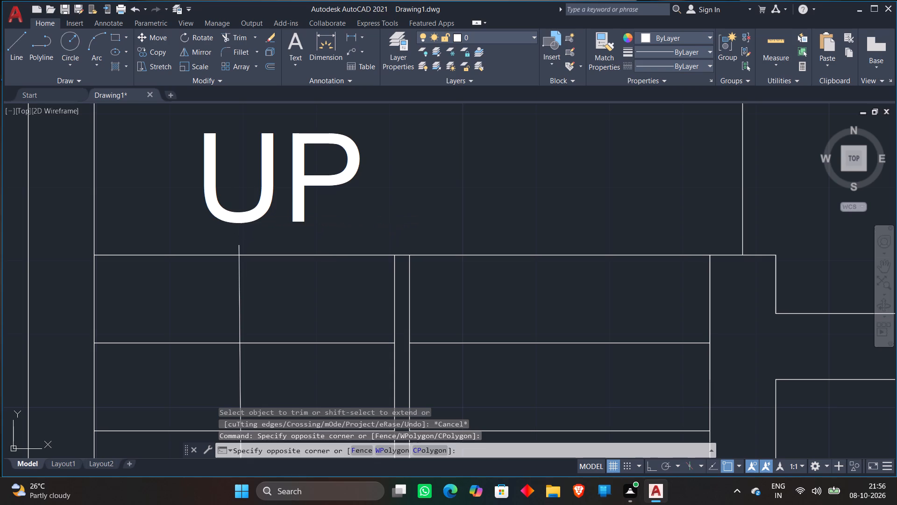
click(240, 215)
click(237, 217)
click(220, 198)
text(M)
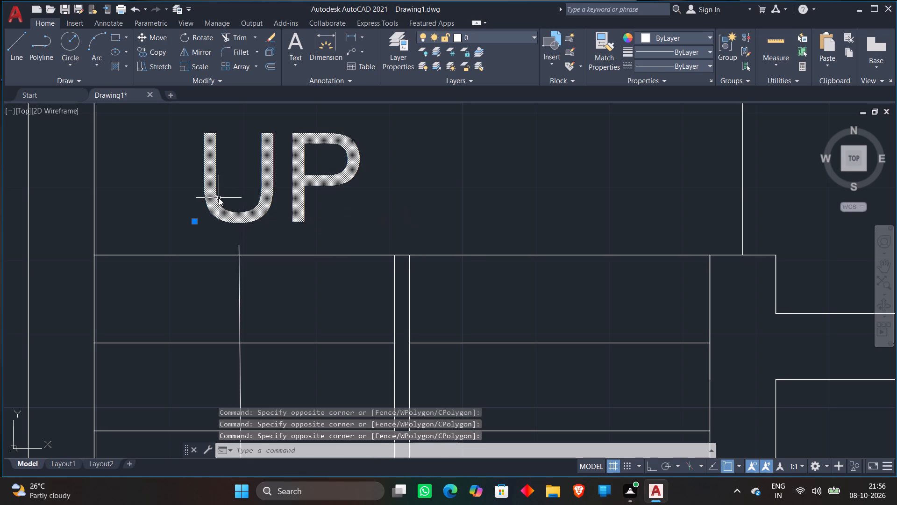
key(space)
click(219, 198)
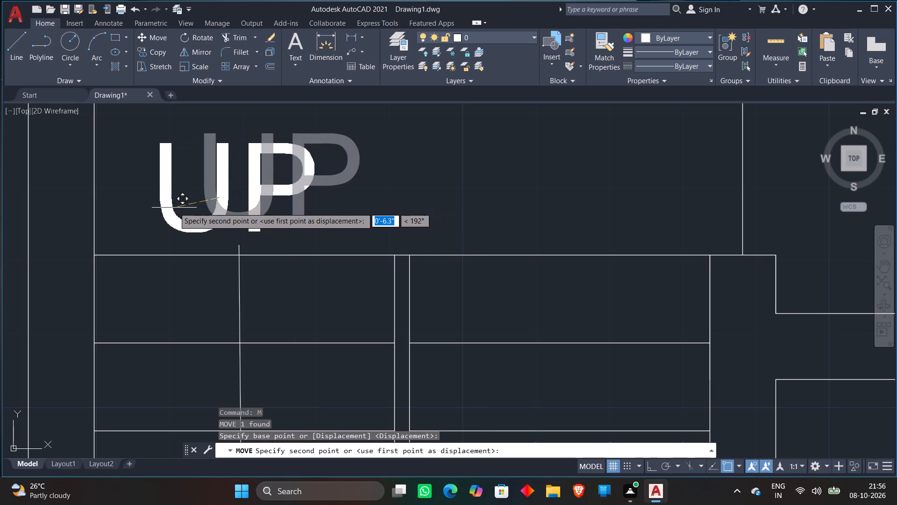
click(184, 212)
Scale the UP text above the stair arrow down to about half its size.
scroll(303, 180, down, 3)
scroll(374, 188, down, 1)
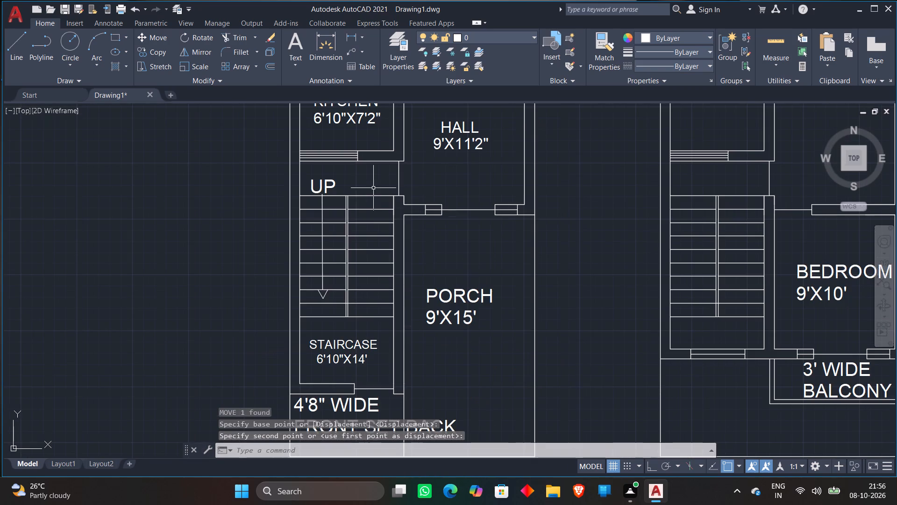
click(320, 181)
right_click(321, 181)
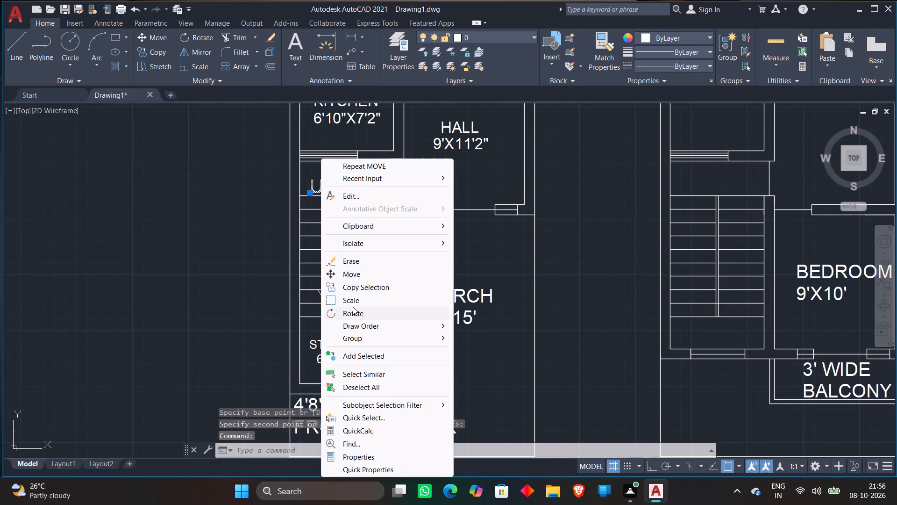
click(353, 302)
click(313, 185)
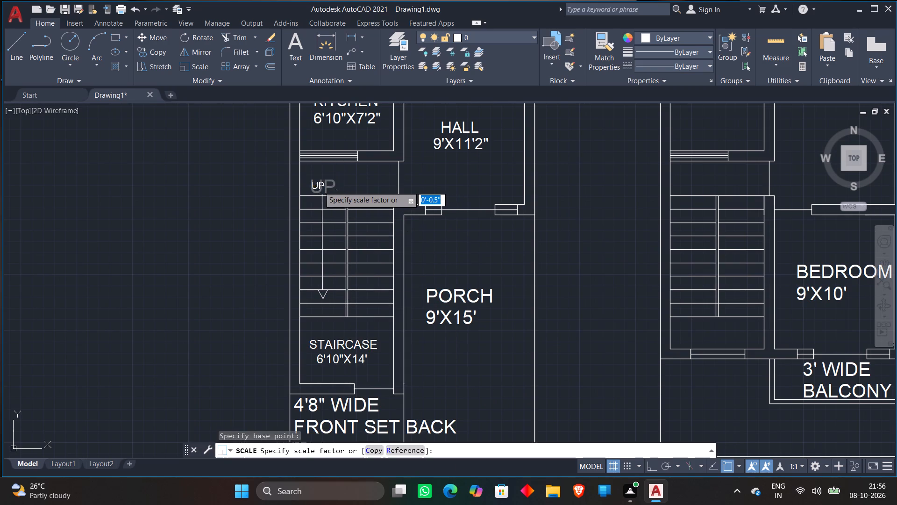
click(319, 187)
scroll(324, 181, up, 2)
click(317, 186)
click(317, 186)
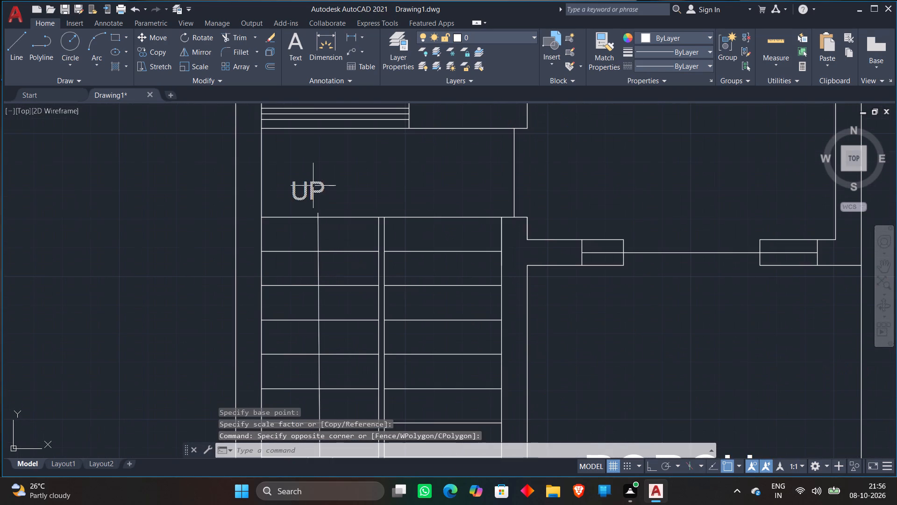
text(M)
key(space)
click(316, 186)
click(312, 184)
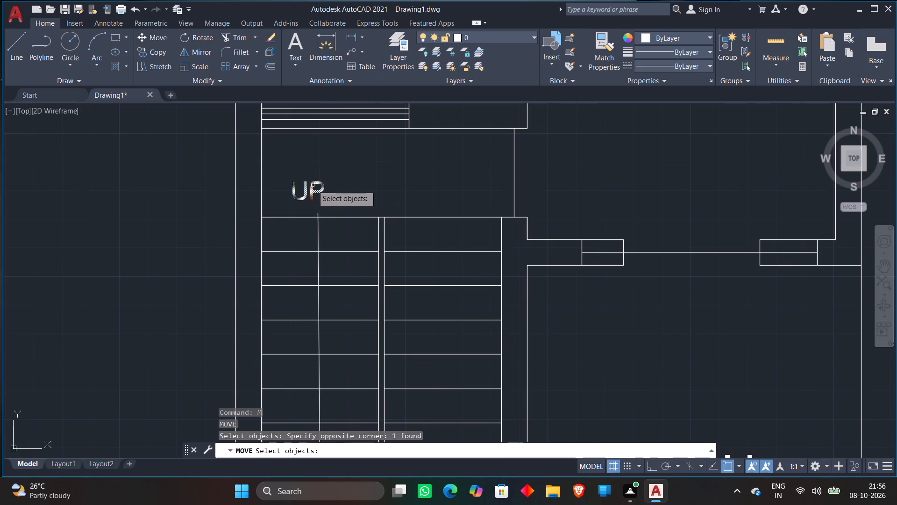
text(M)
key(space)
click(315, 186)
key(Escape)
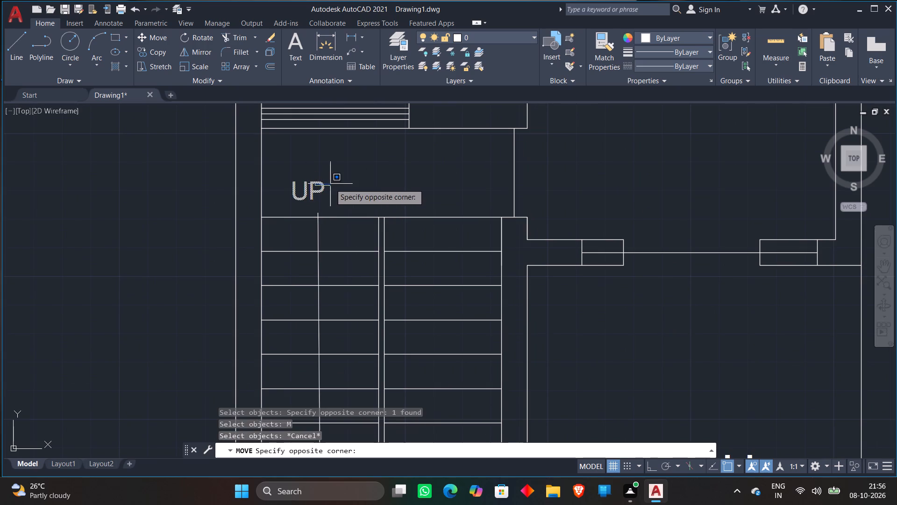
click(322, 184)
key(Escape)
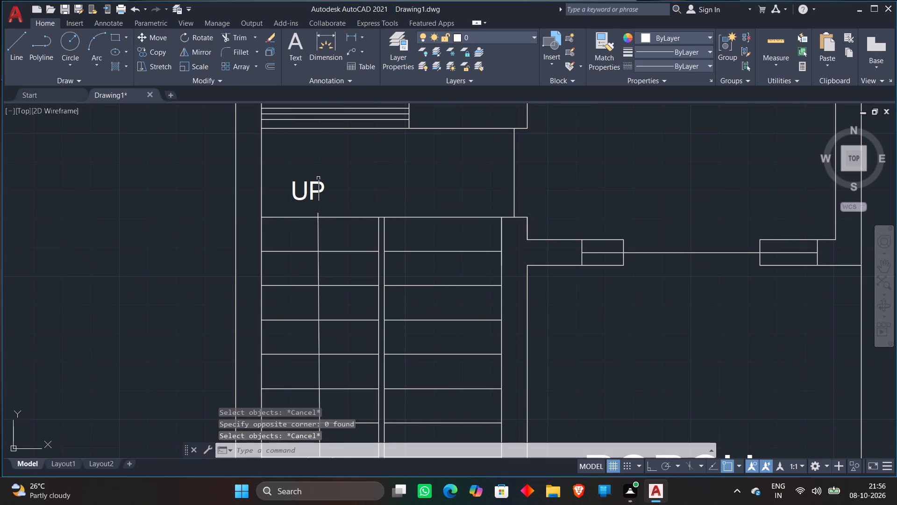
Move the reduced UP text slightly sideways and down so it sits centred above the stair arrow line.
click(317, 180)
text(M)
key(space)
click(316, 182)
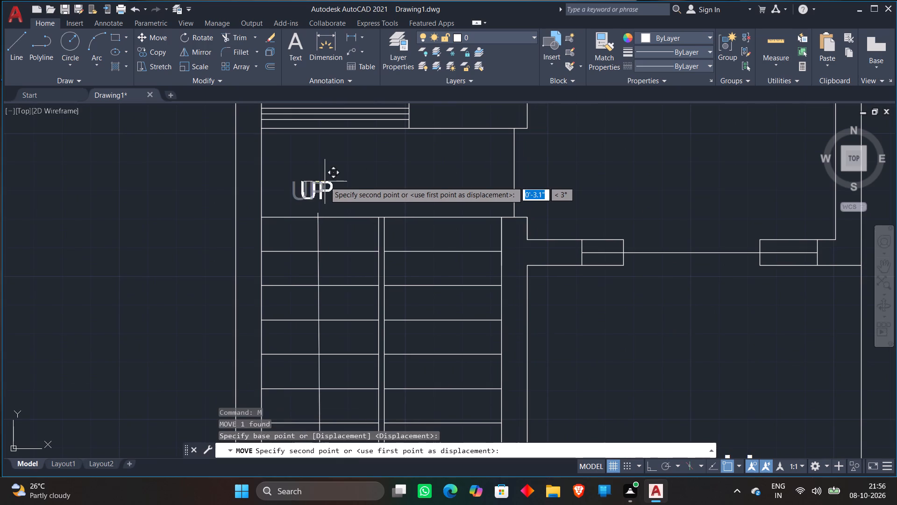
click(326, 185)
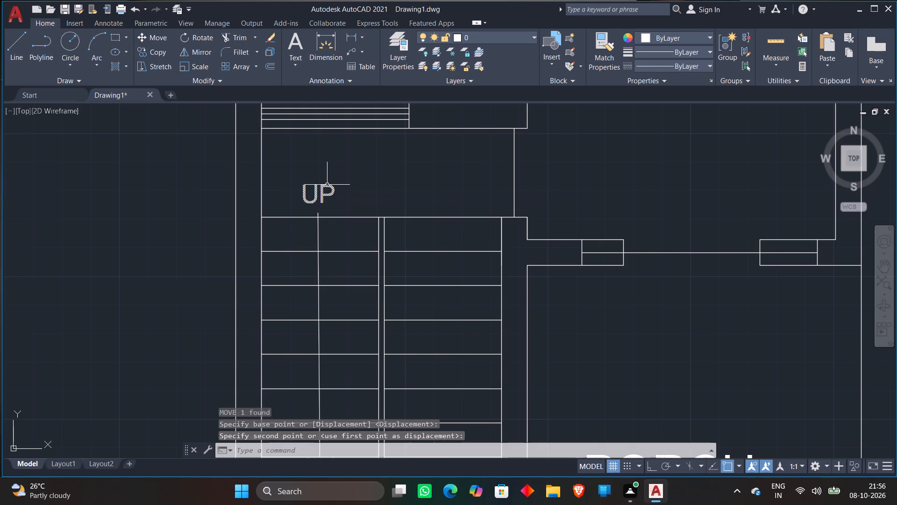
key(Escape)
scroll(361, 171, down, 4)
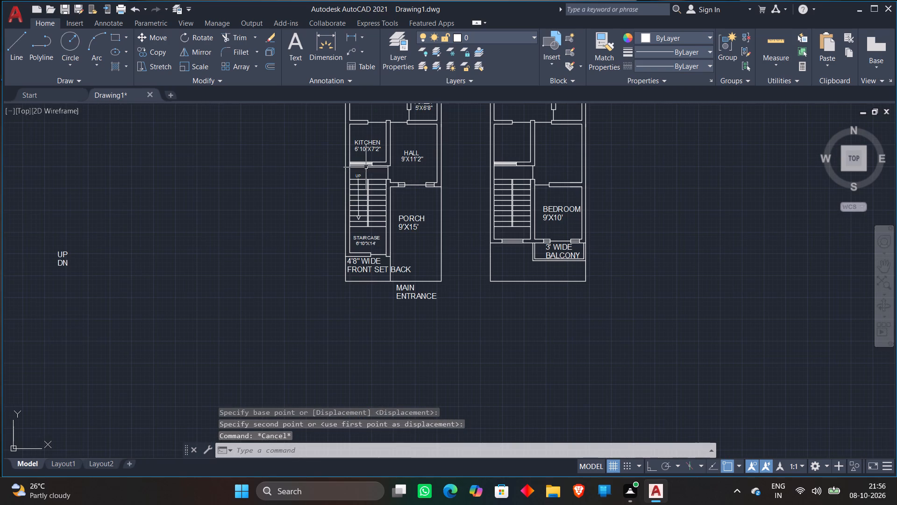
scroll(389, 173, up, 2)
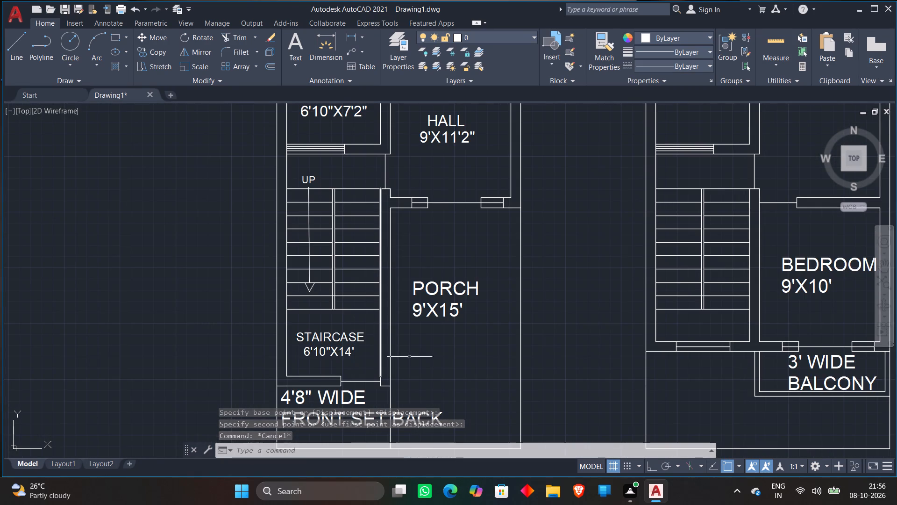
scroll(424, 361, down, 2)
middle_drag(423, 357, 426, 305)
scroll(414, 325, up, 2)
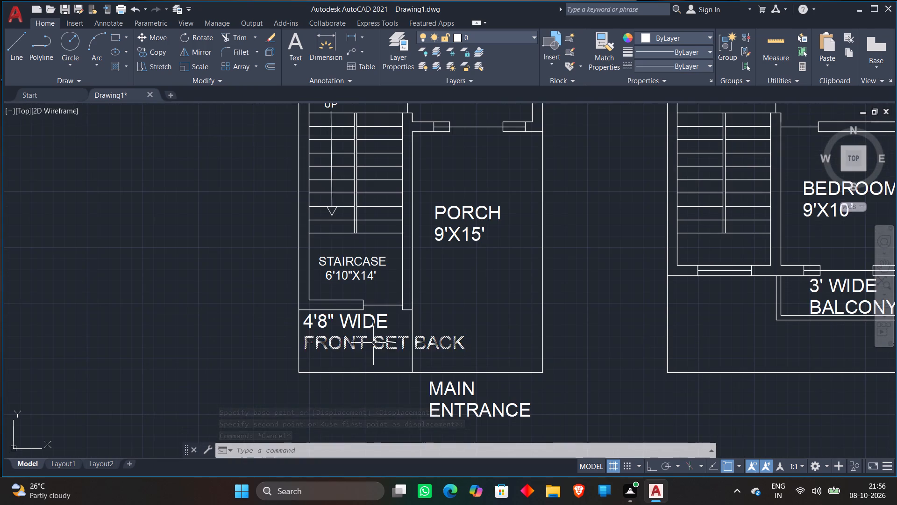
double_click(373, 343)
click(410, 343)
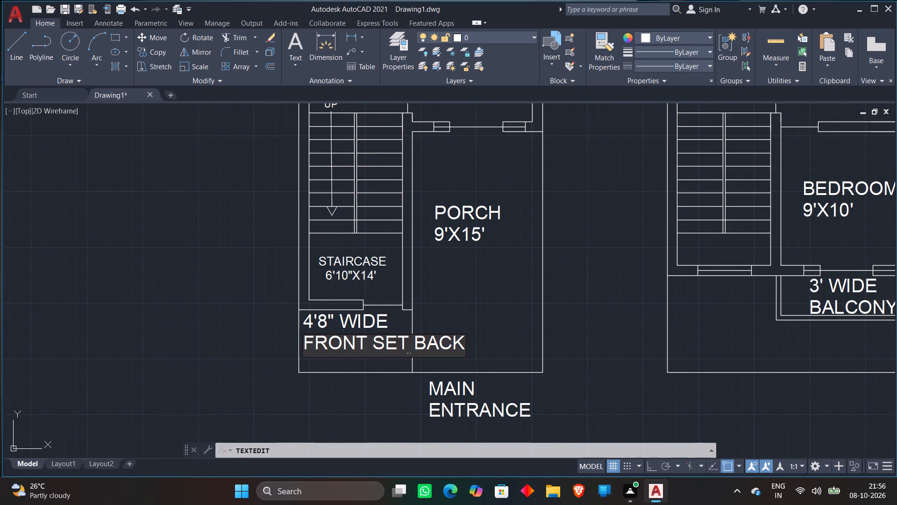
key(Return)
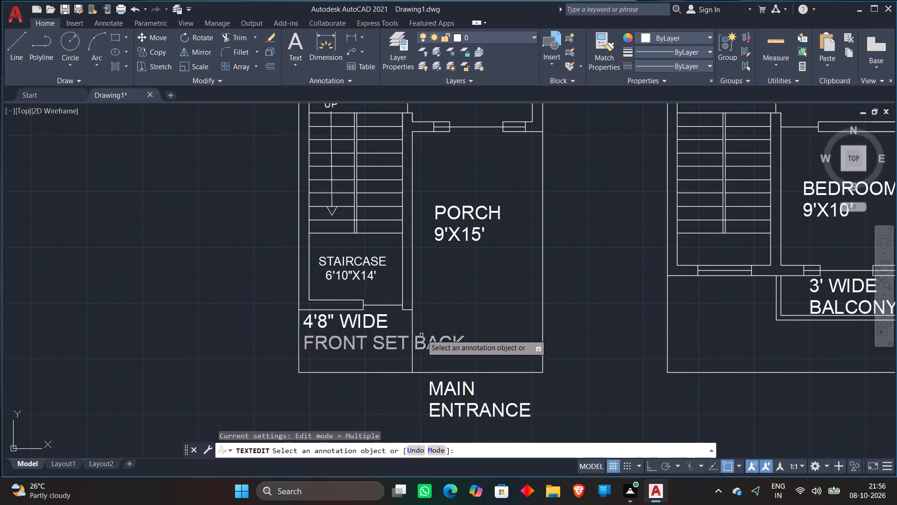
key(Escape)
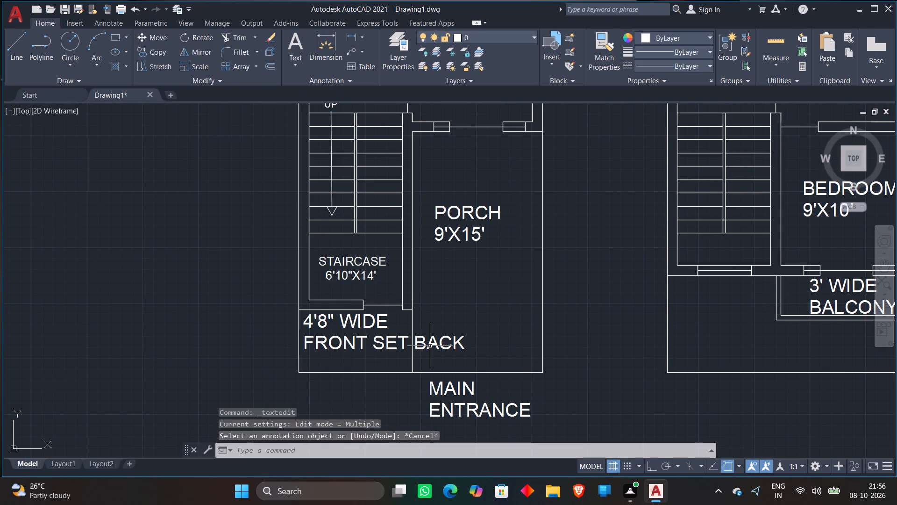
Shorten the FRONT SET BACK text below the staircase to read FRONT.
double_click(430, 346)
click(461, 345)
key(BackSpace)
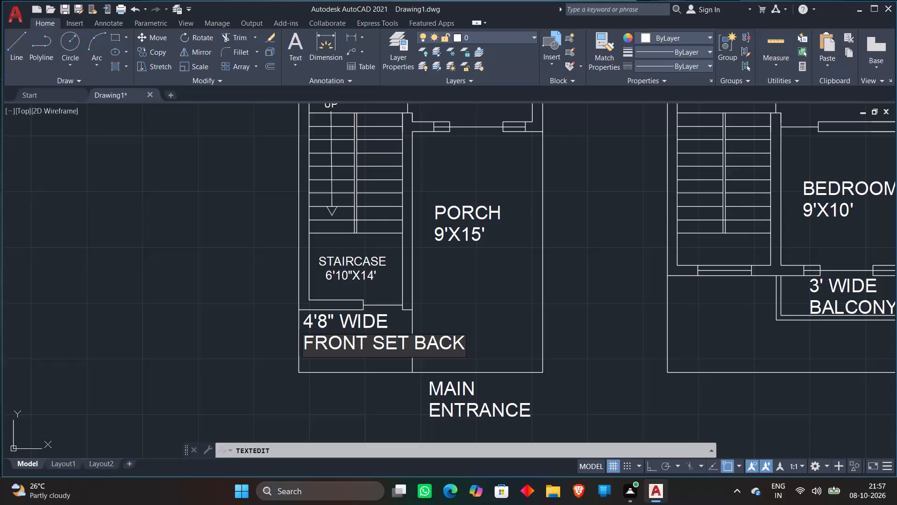
key(BackSpace)
key(BackSpace)
key(BackSpace)
key(BackSpace)
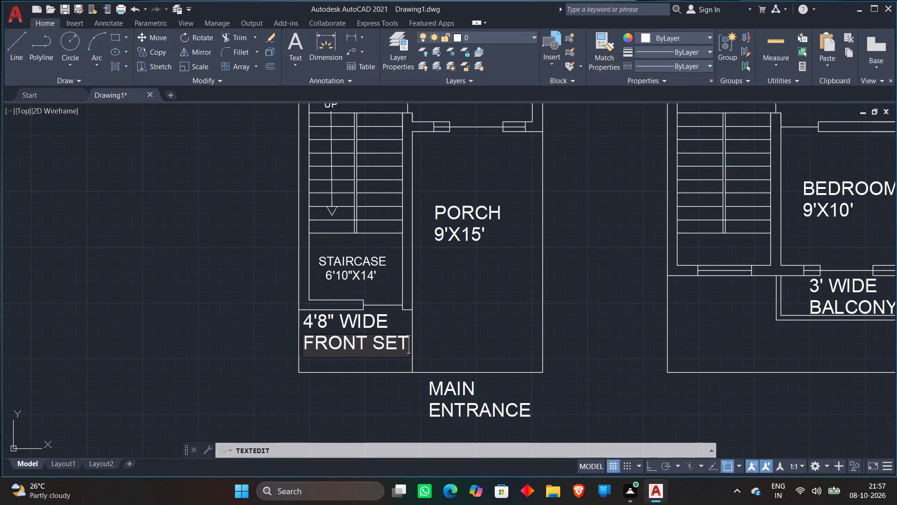
key(BackSpace)
key(BackSpace)
key(BackSpace)
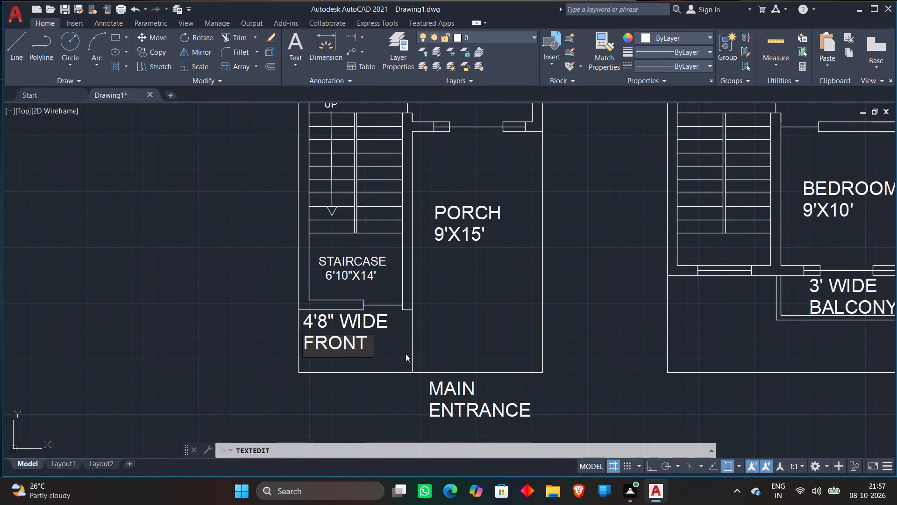
click(397, 346)
key(Escape)
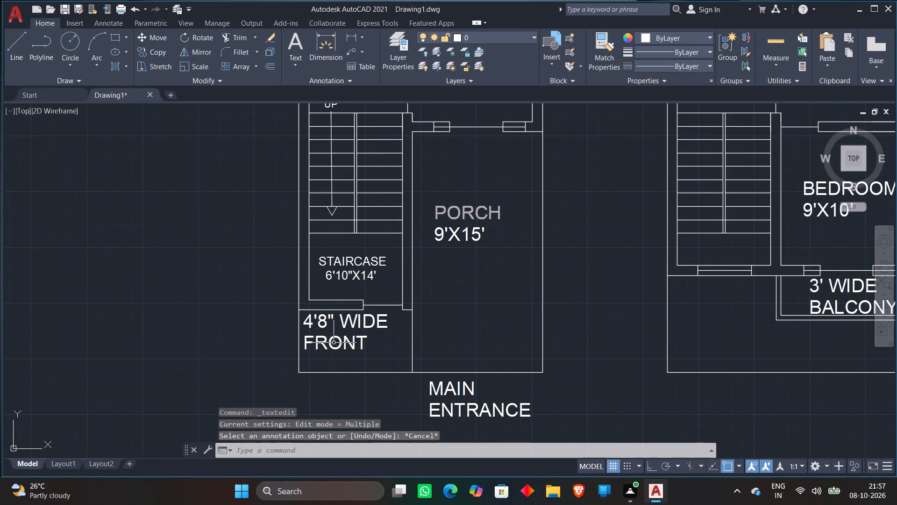
Copy the FRONT text to just below itself and change the copy's wording to SET BACK.
click(334, 347)
key(ctrl+c)
key(ctrl+v)
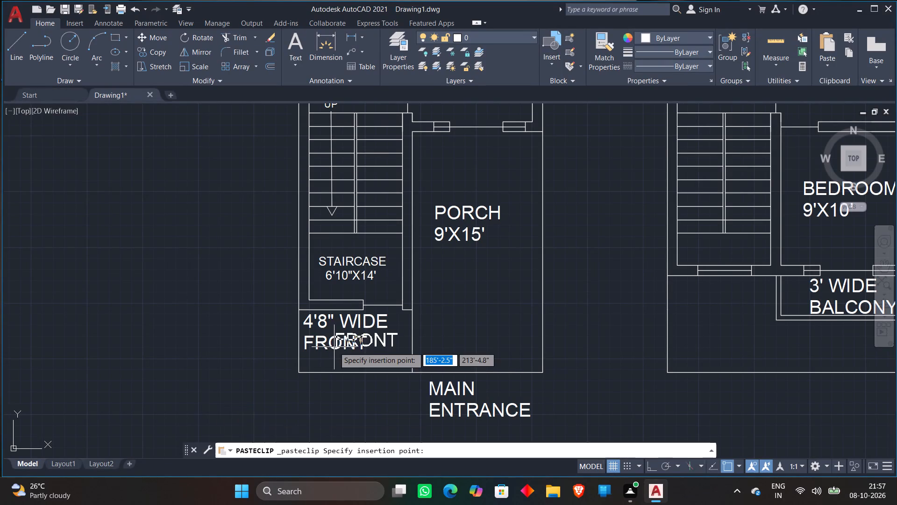
scroll(309, 362, up, 2)
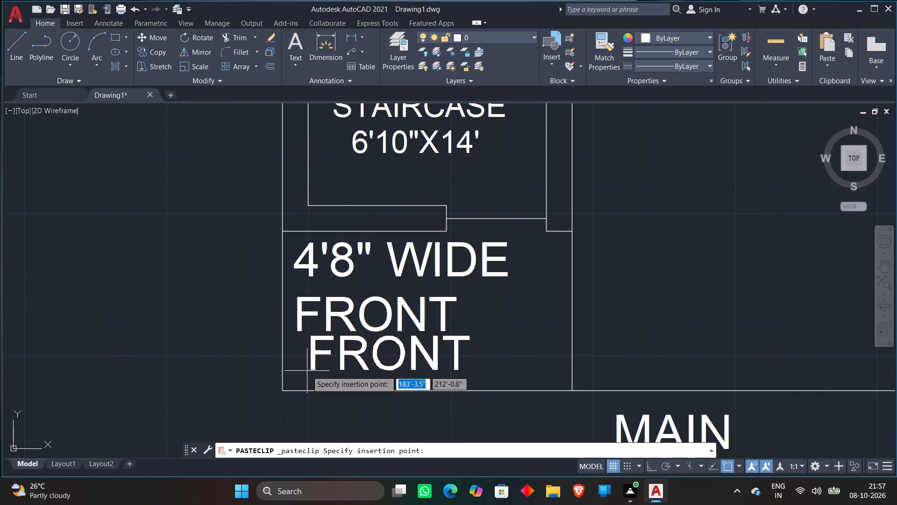
click(307, 371)
double_click(345, 358)
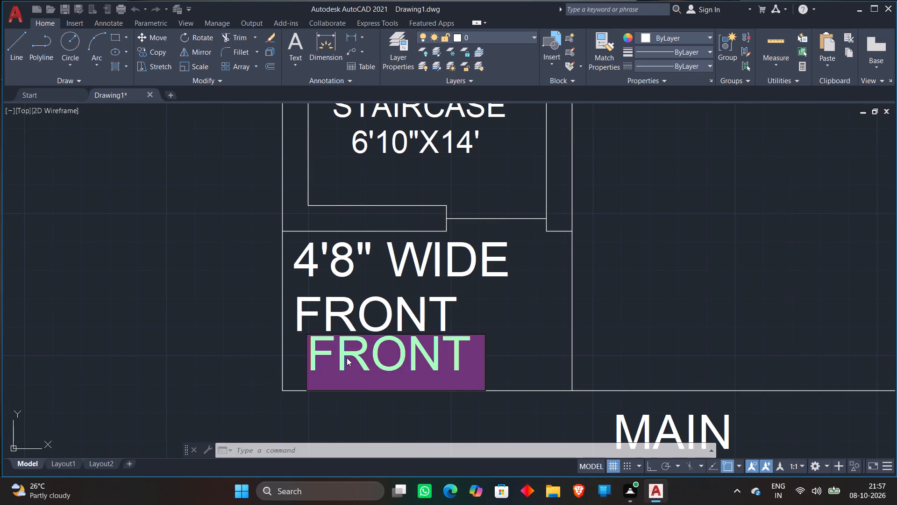
key(BackSpace)
text(SET BAC)
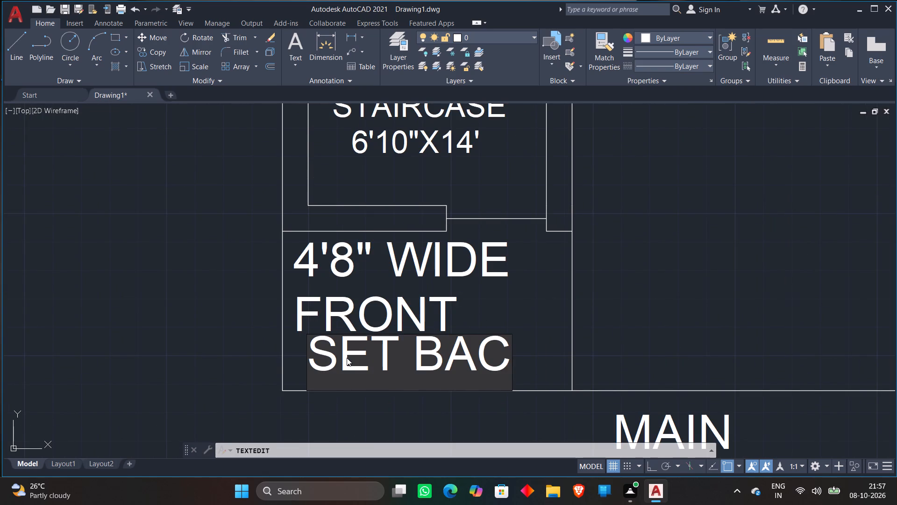
key(k)
click(664, 289)
key(Escape)
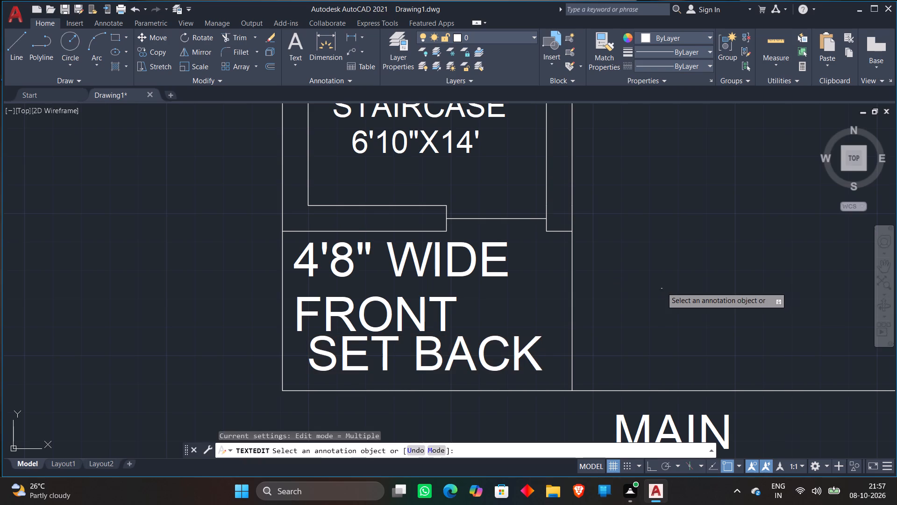
Scale the 4'8" WIDE, FRONT and SET BACK texts together down to about two thirds of their size.
scroll(649, 284, down, 1)
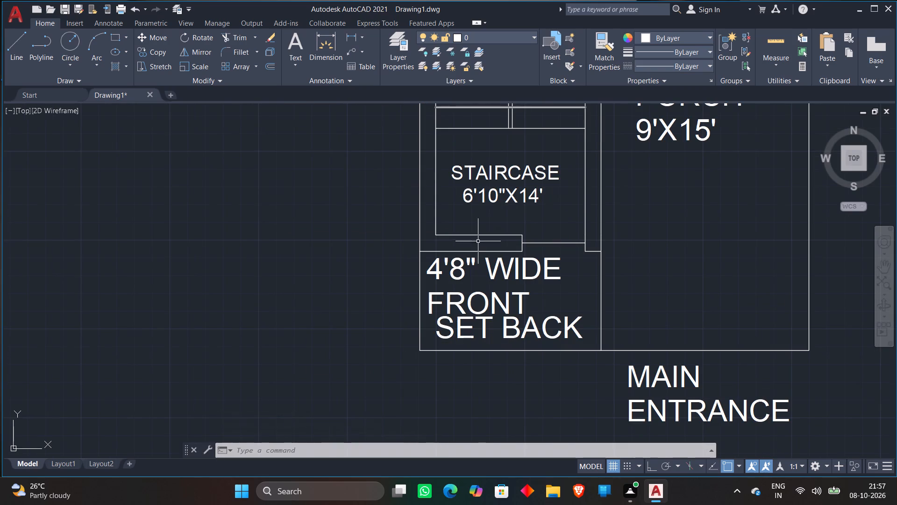
click(455, 274)
click(452, 311)
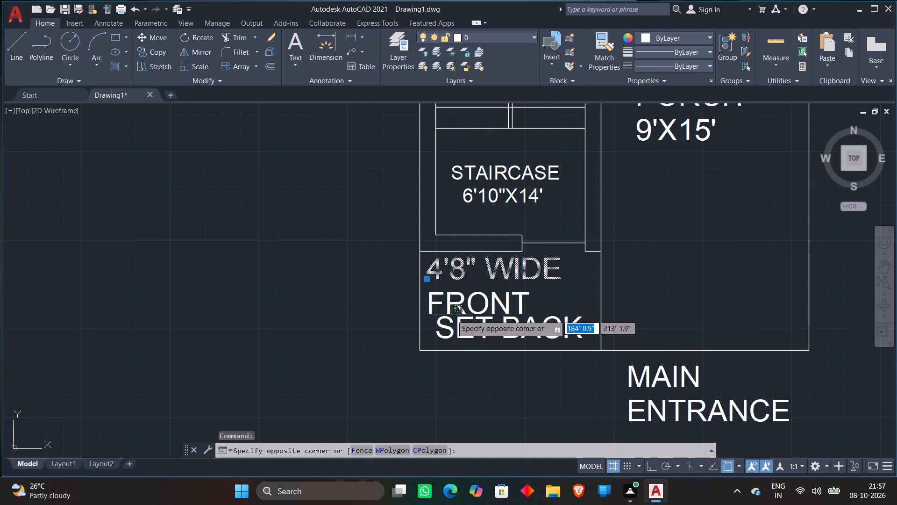
click(447, 308)
click(442, 325)
right_click(442, 324)
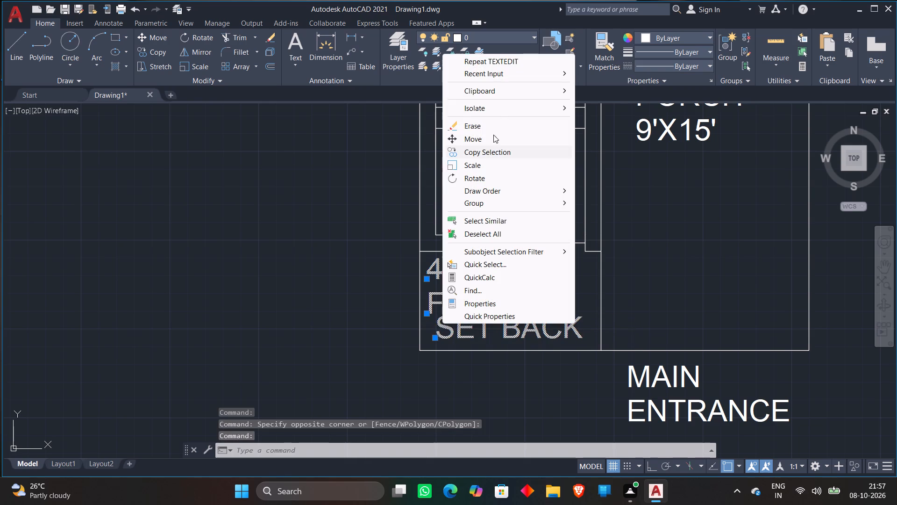
click(479, 162)
click(467, 292)
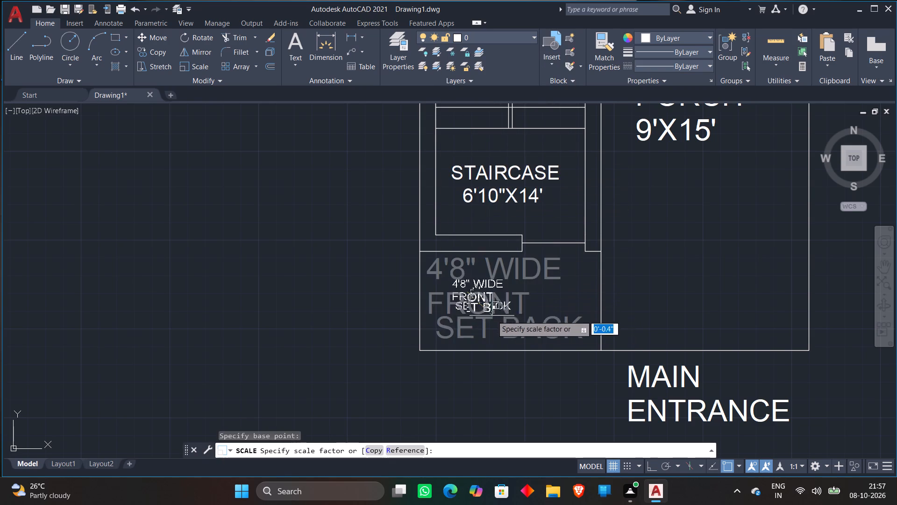
click(509, 324)
Move the 4'8" WIDE text horizontally toward the middle of the front setback area.
scroll(483, 279, up, 1)
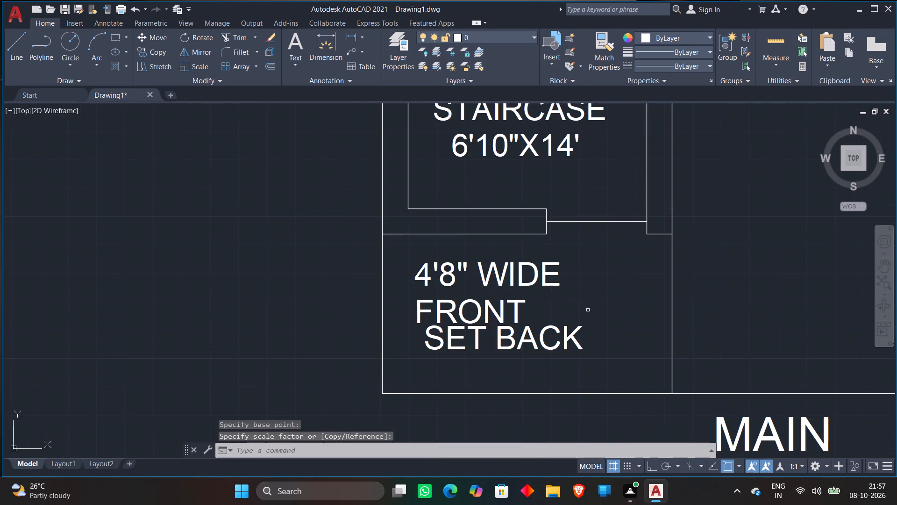
middle_drag(589, 310, 448, 346)
click(374, 316)
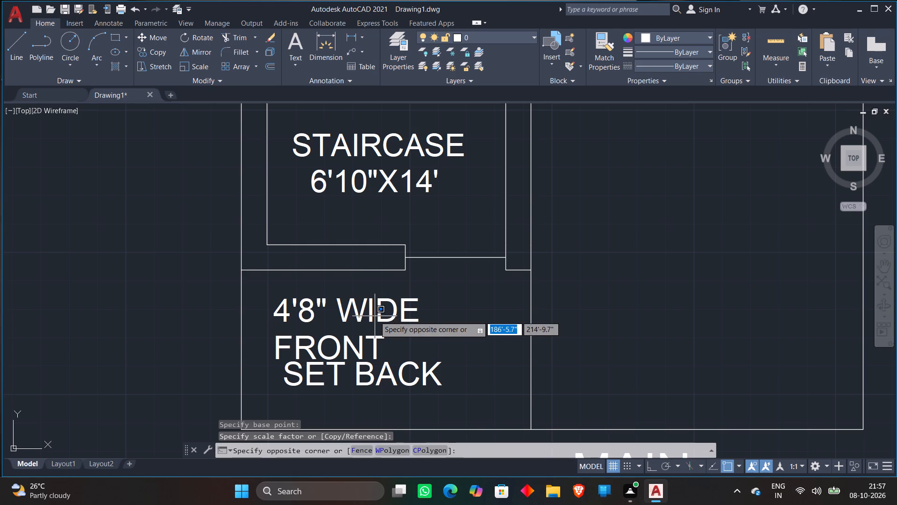
click(375, 316)
click(368, 315)
text(M)
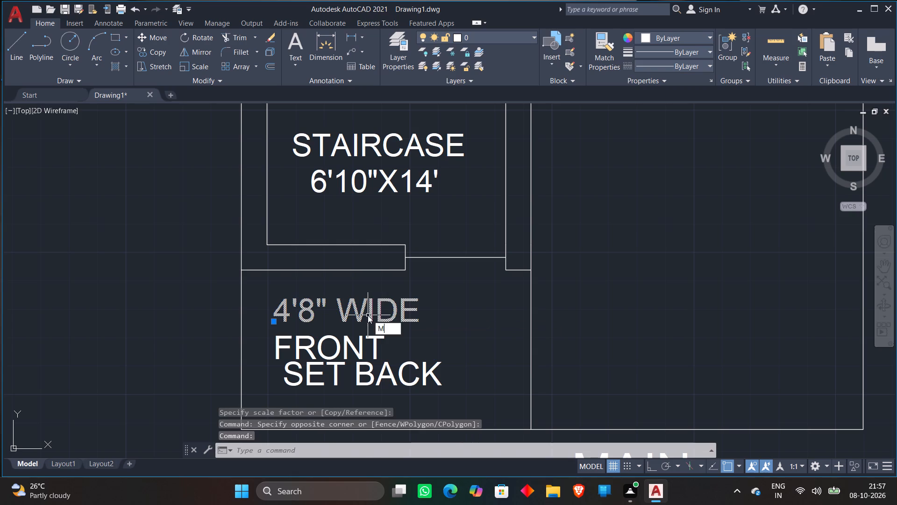
key(space)
click(368, 315)
click(403, 315)
Move the FRONT text sideways and slightly up to centre it beneath the 4'8" WIDE line.
click(371, 339)
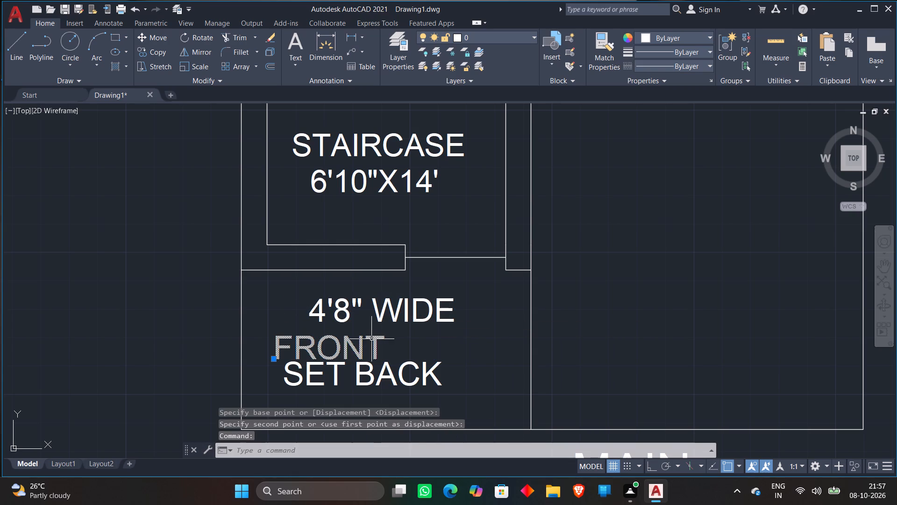
text(M)
key(space)
click(371, 339)
click(421, 334)
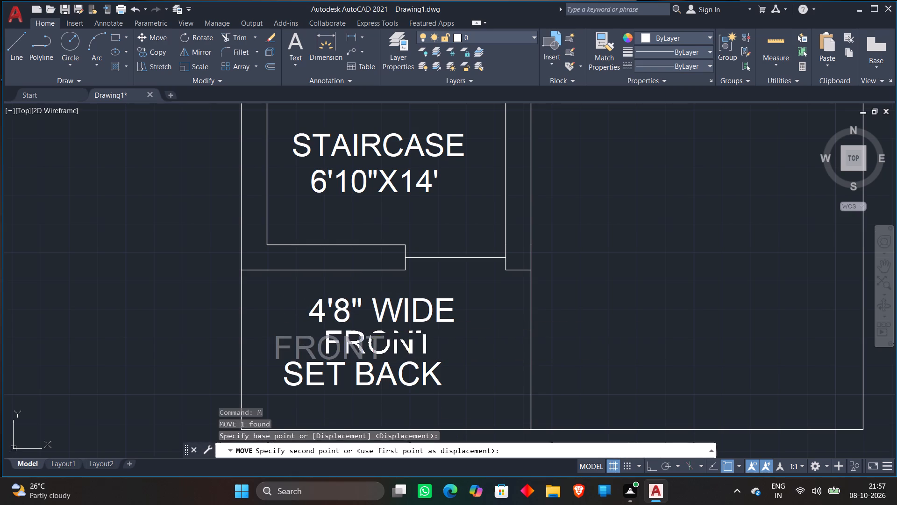
Move the SET BACK text sideways and down, centring it under FRONT with a clear gap.
click(412, 365)
text(M)
key(space)
click(412, 365)
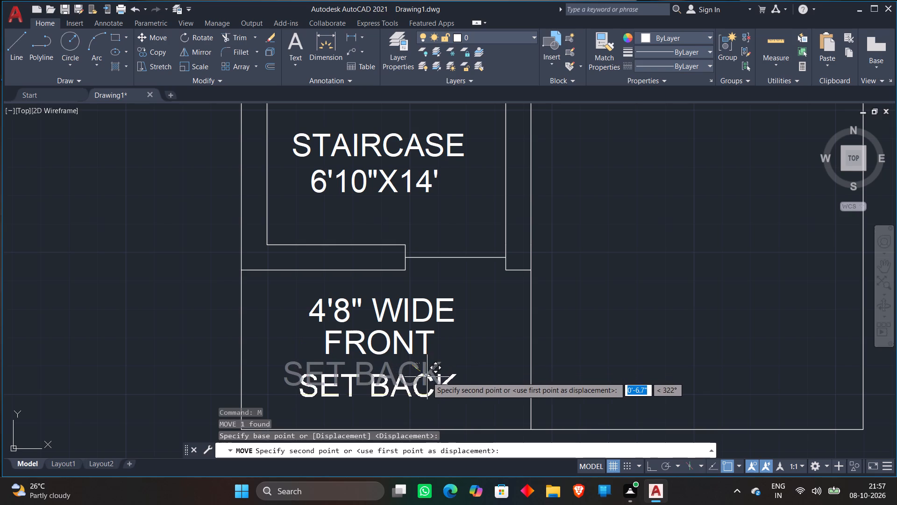
click(427, 377)
Move the FRONT text slightly down so it sits evenly between the 4'8" WIDE and SET BACK lines.
click(412, 345)
text(M)
key(space)
click(412, 345)
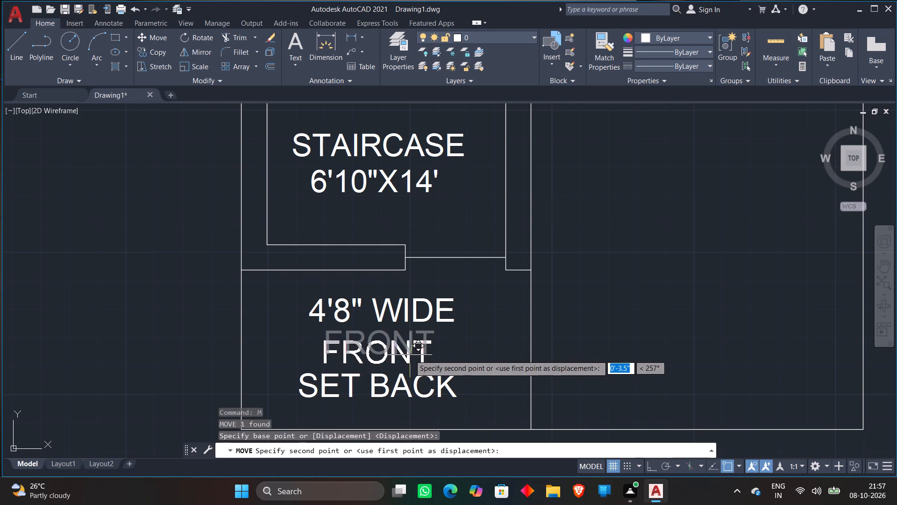
click(414, 351)
Scale the PORCH and 9'X15' texts together down to about 0.8 of their size.
scroll(477, 308, down, 2)
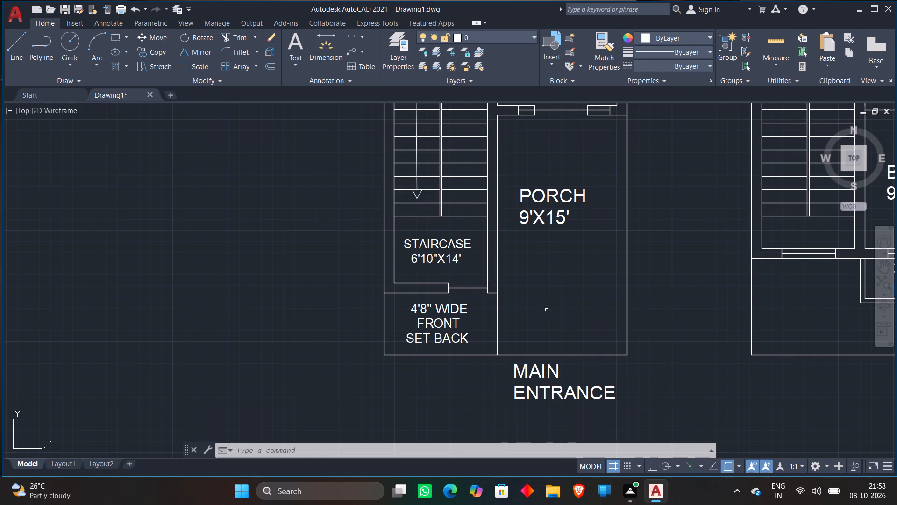
middle_drag(543, 317, 513, 384)
click(532, 260)
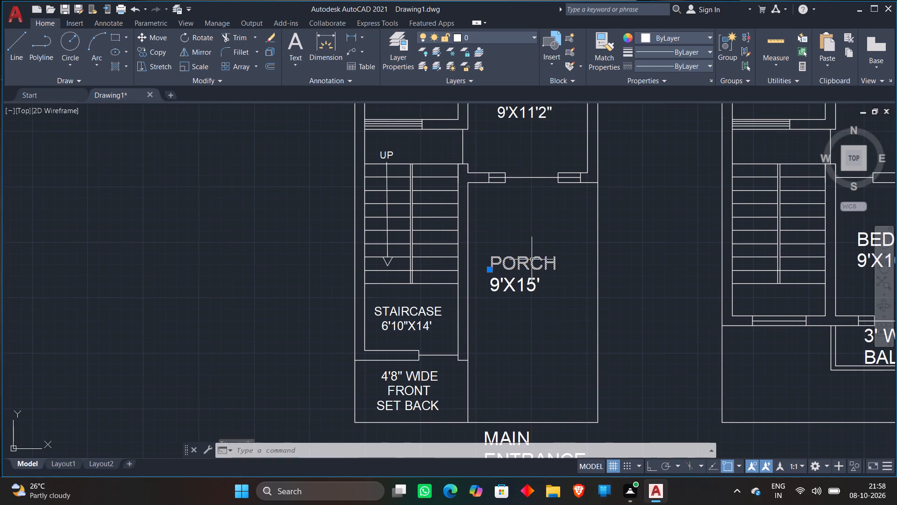
click(524, 288)
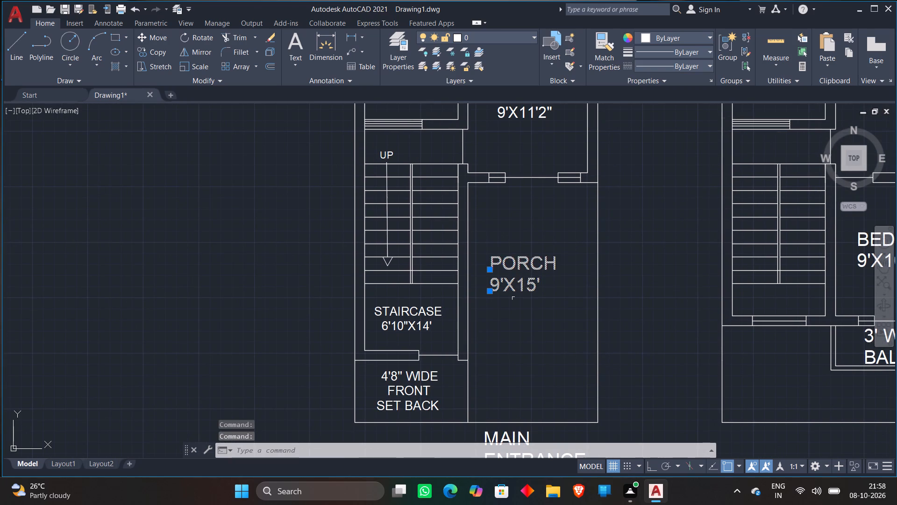
right_click(514, 295)
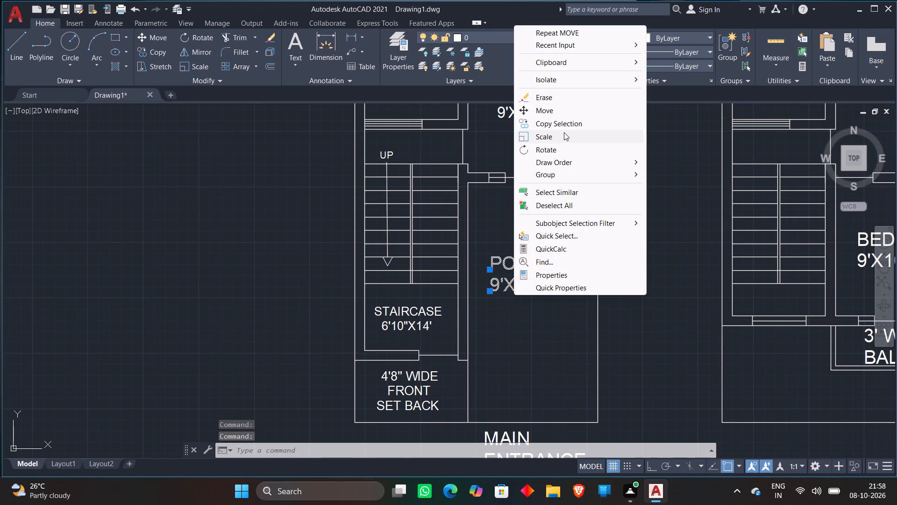
click(564, 132)
click(528, 267)
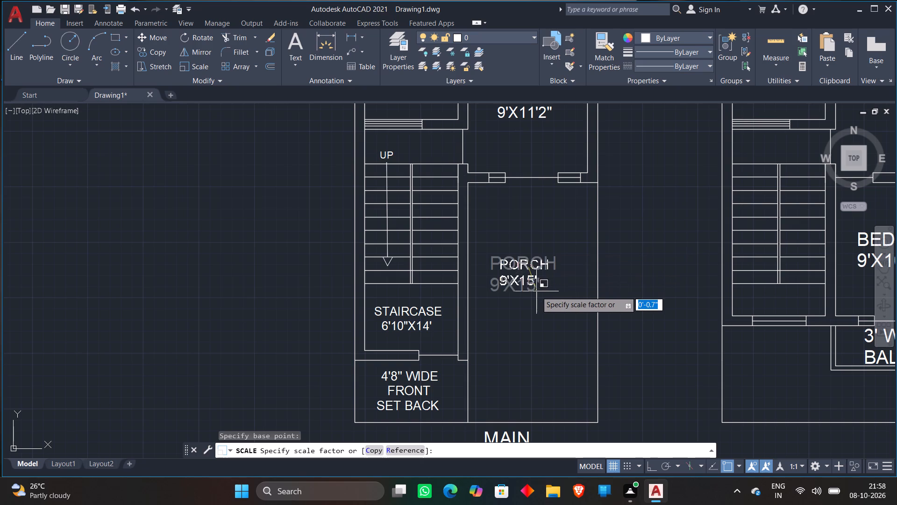
scroll(536, 291, down, 1)
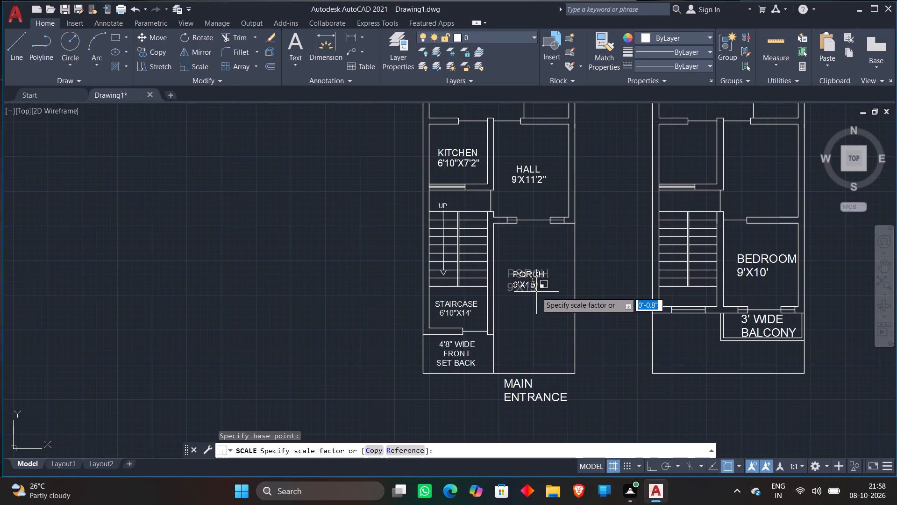
click(536, 292)
Move the 9'X15' text sideways and slightly up to centre it beneath PORCH.
scroll(538, 263, up, 2)
click(511, 310)
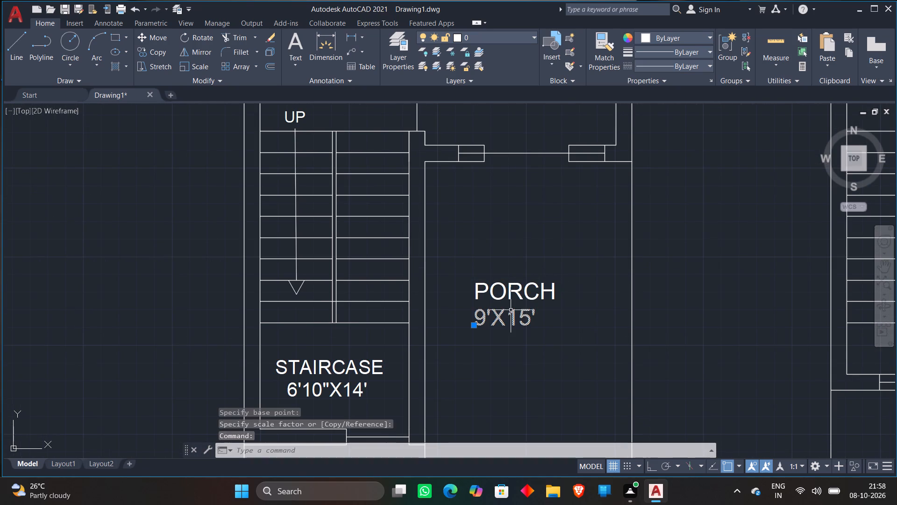
text(M)
key(space)
click(511, 310)
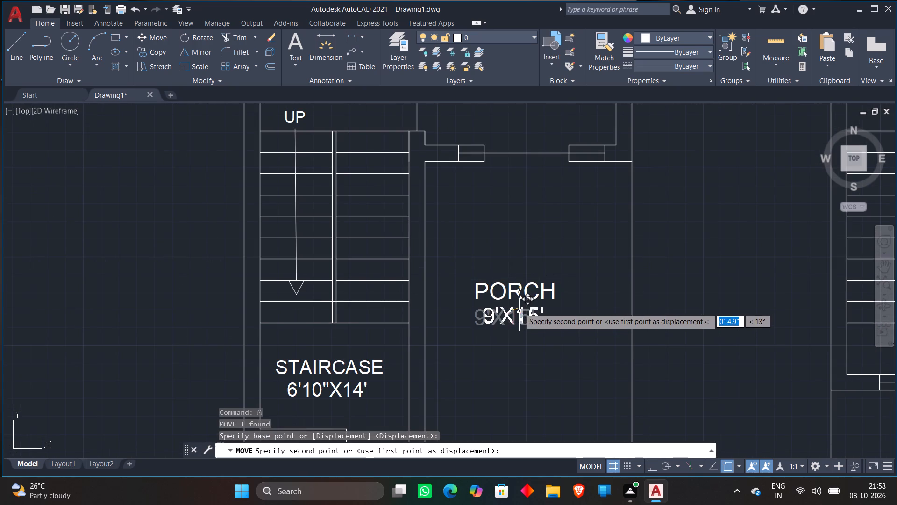
click(519, 308)
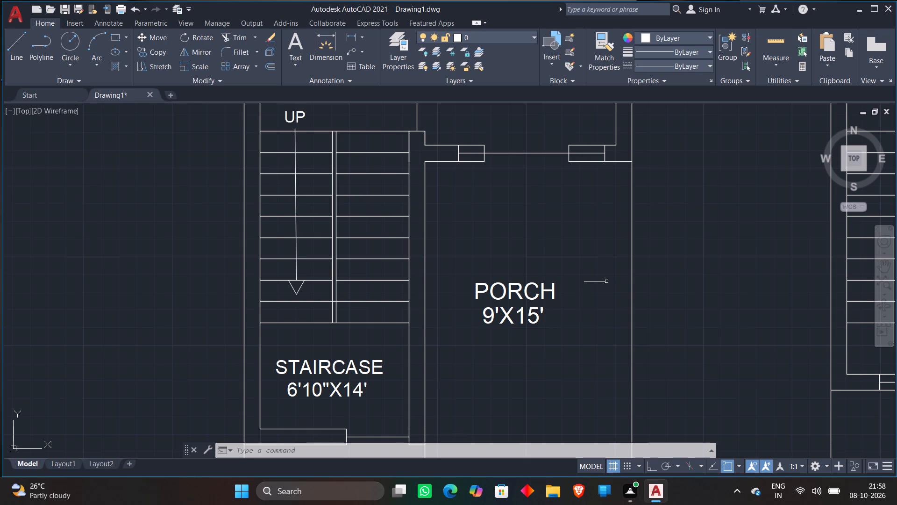
Scale the MAIN and ENTRANCE texts below the porch together down to about two thirds of their size.
scroll(604, 282, down, 1)
scroll(669, 262, down, 2)
middle_drag(676, 262, 605, 295)
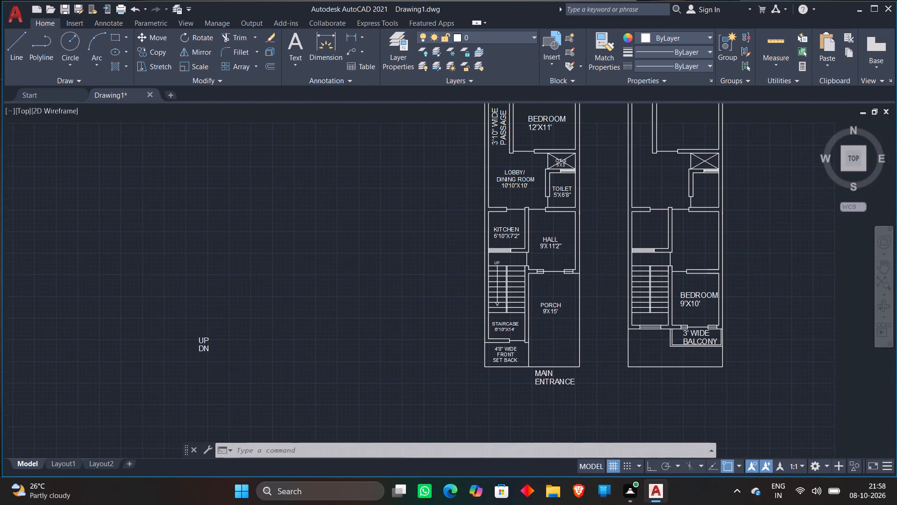
middle_drag(605, 295, 561, 310)
scroll(481, 417, up, 3)
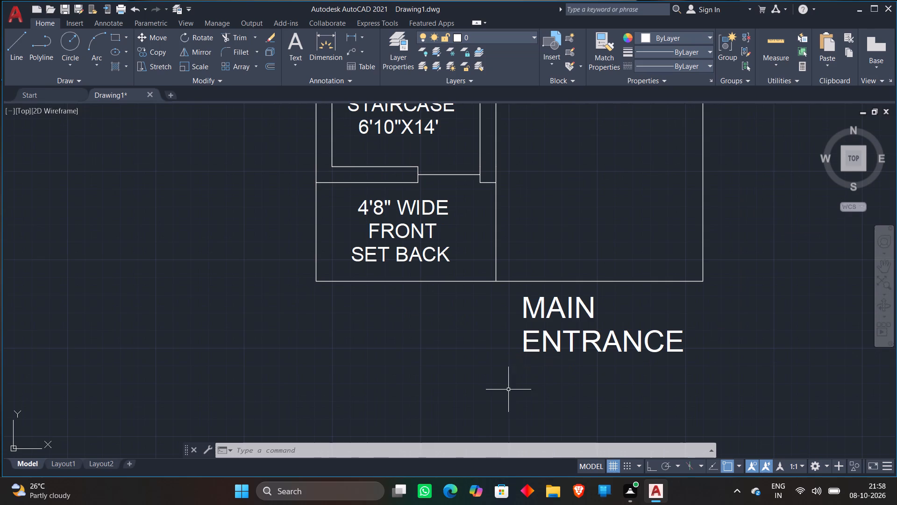
click(563, 308)
click(562, 337)
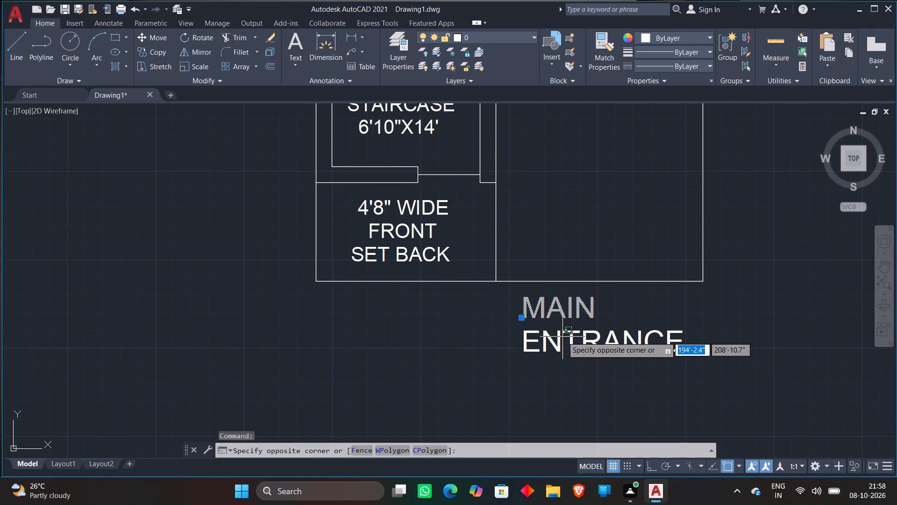
click(554, 346)
right_click(555, 344)
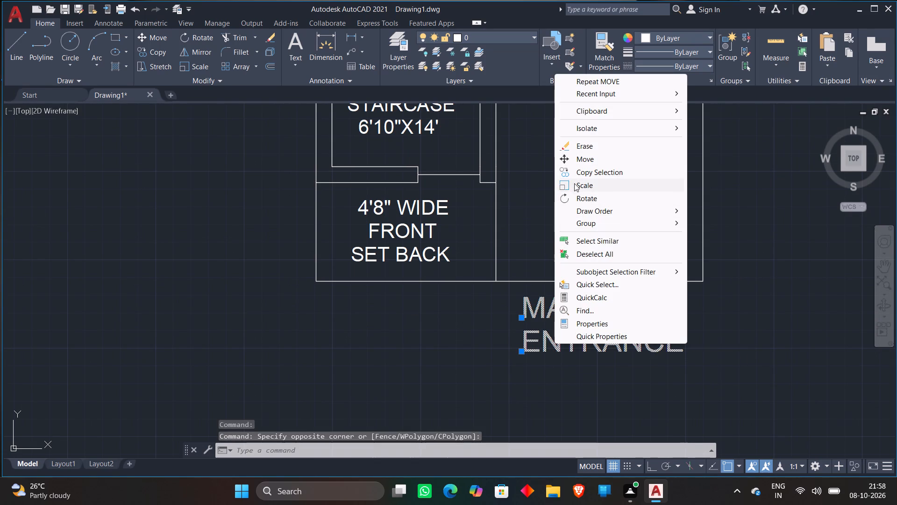
click(574, 183)
click(548, 338)
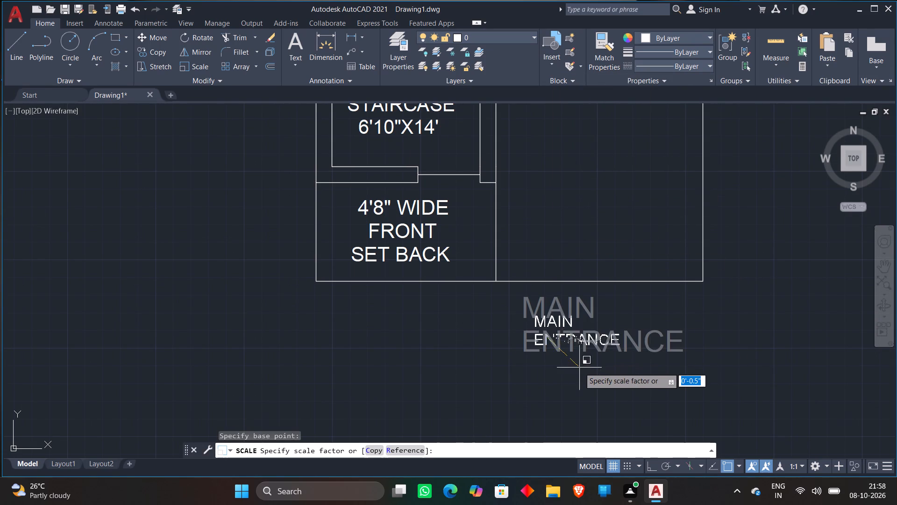
click(586, 376)
Move the MAIN text up into the porch, just above the middle of its front boundary line.
click(571, 312)
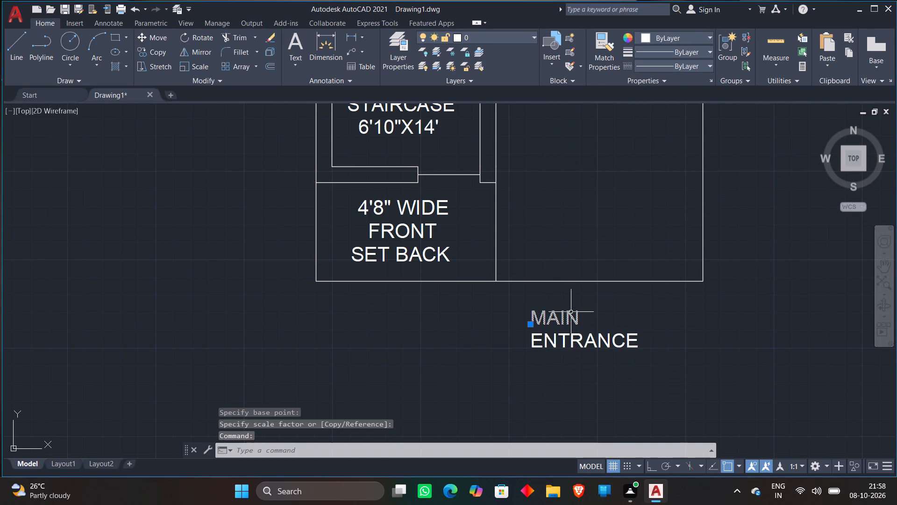
text(M)
key(space)
click(571, 312)
click(613, 263)
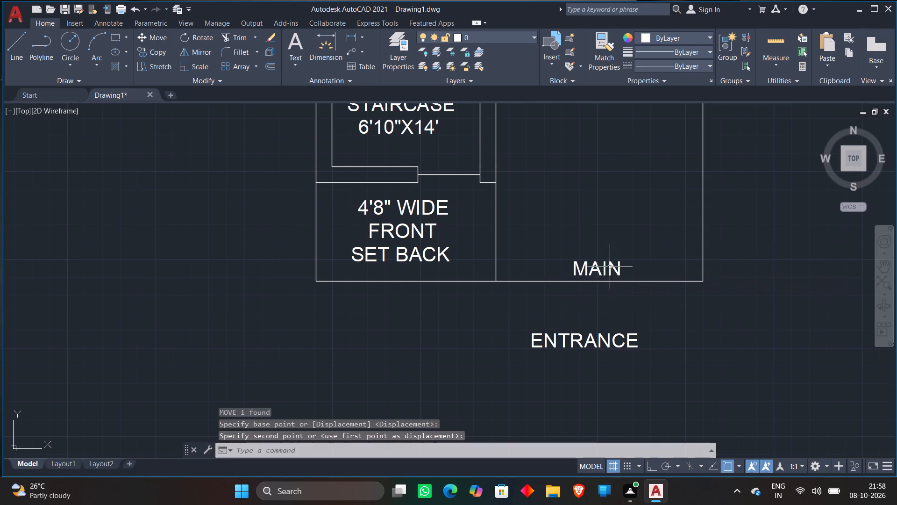
Move the ENTRANCE text up to just below the porch's front boundary line, centred under MAIN.
click(571, 340)
text(M)
key(space)
click(572, 340)
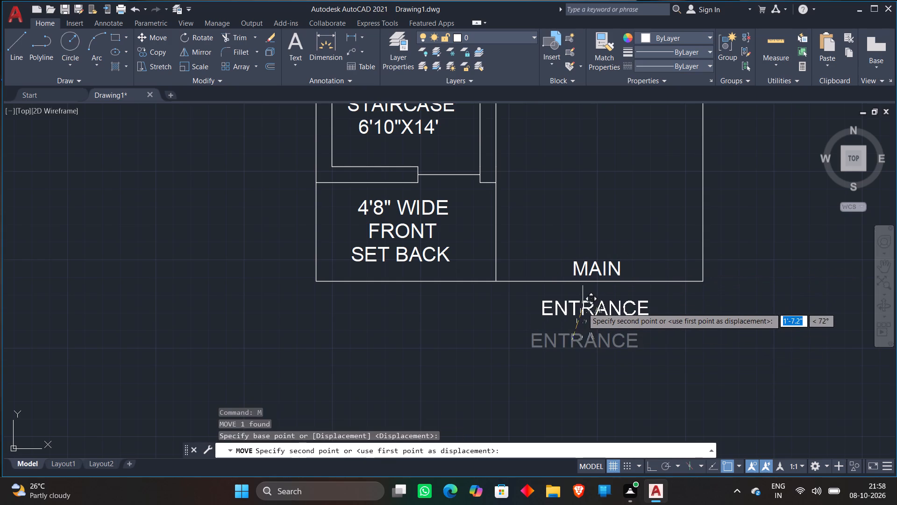
click(587, 297)
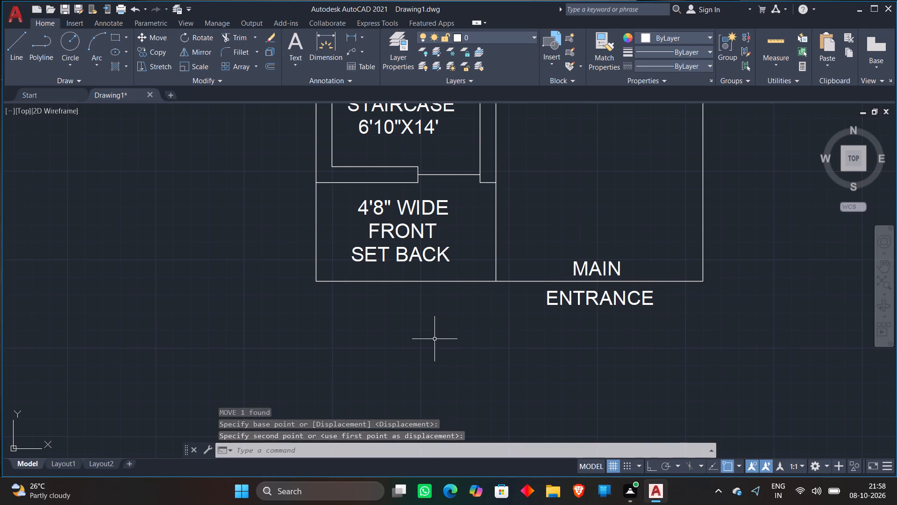
Offset the plot's front boundary line and the front setback's outer side line 2" inward.
middle_drag(435, 336, 427, 390)
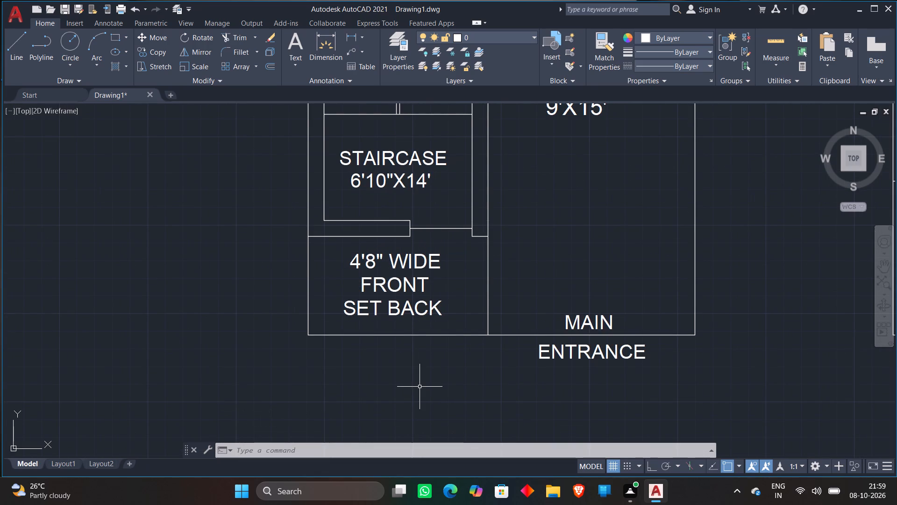
key(o)
key(Return)
text(2")
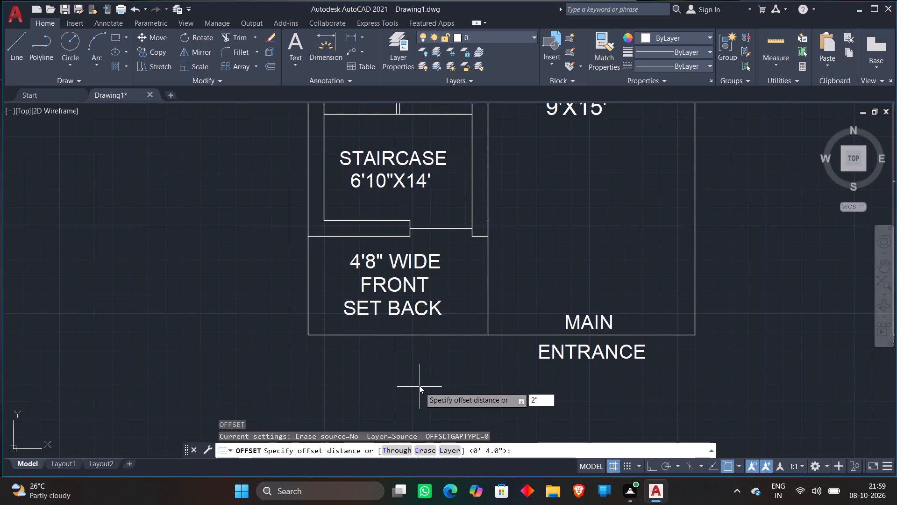
key(Return)
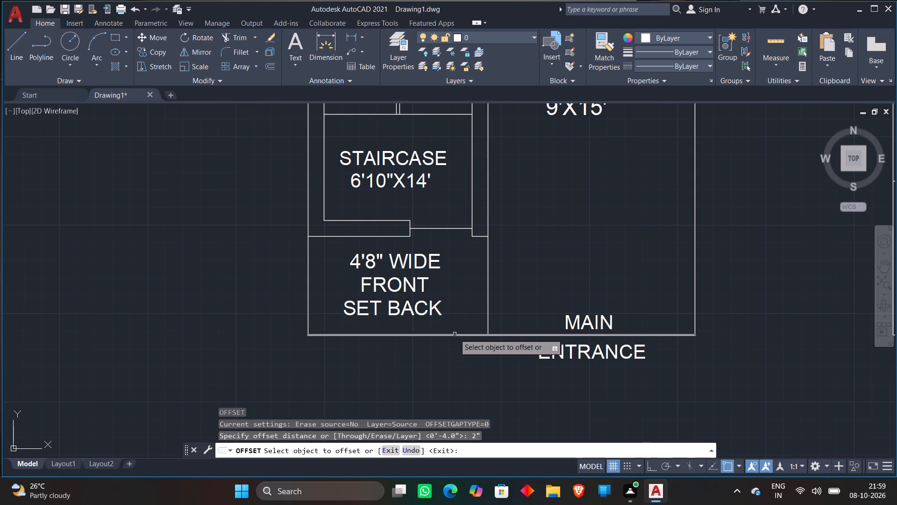
click(455, 334)
click(455, 323)
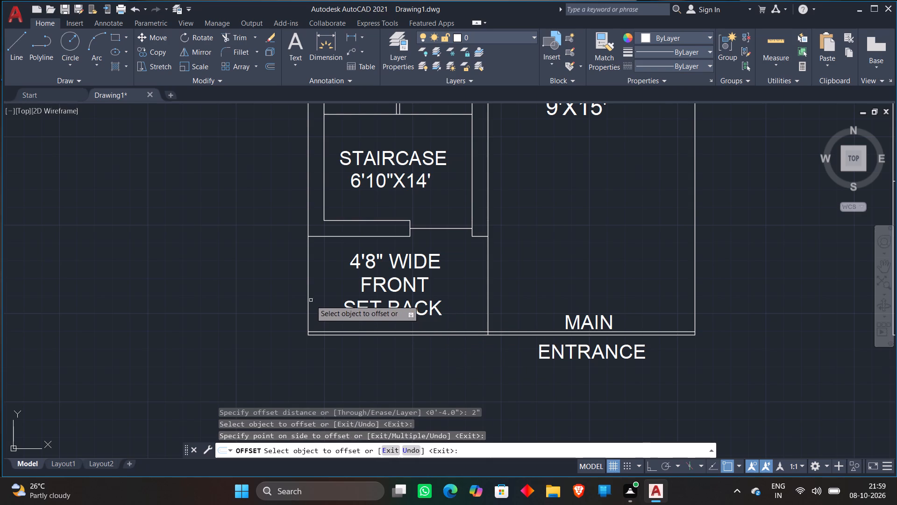
click(308, 302)
click(330, 301)
key(Escape)
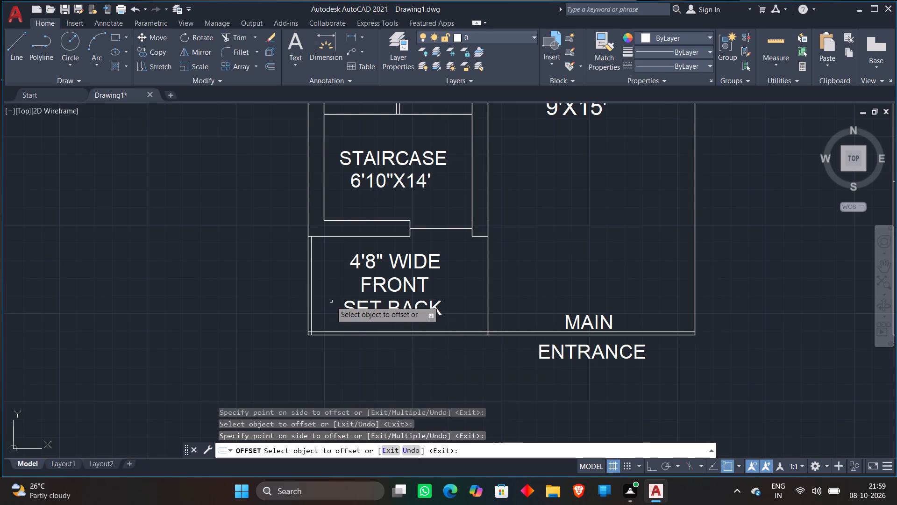
Trim the overlapping ends of the two offset lines at the front setback's outer corner.
scroll(376, 320, up, 3)
text(T`)
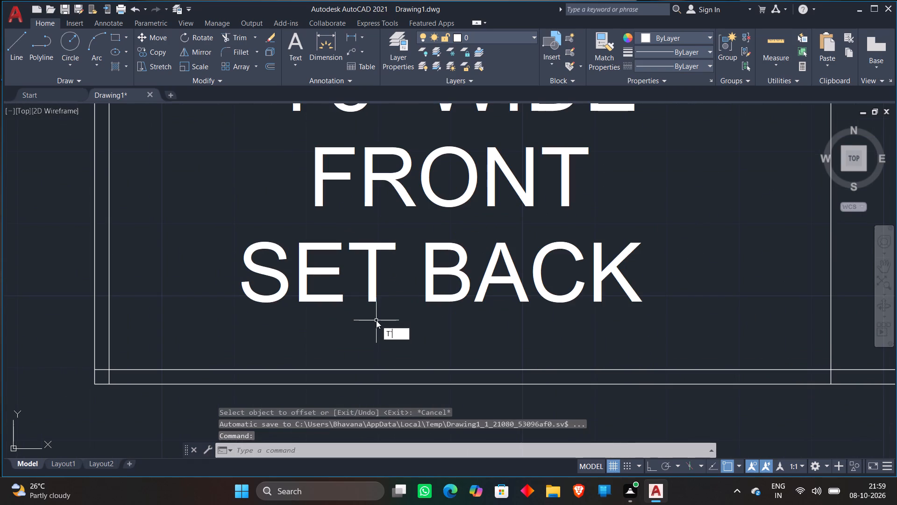
key(BackSpace)
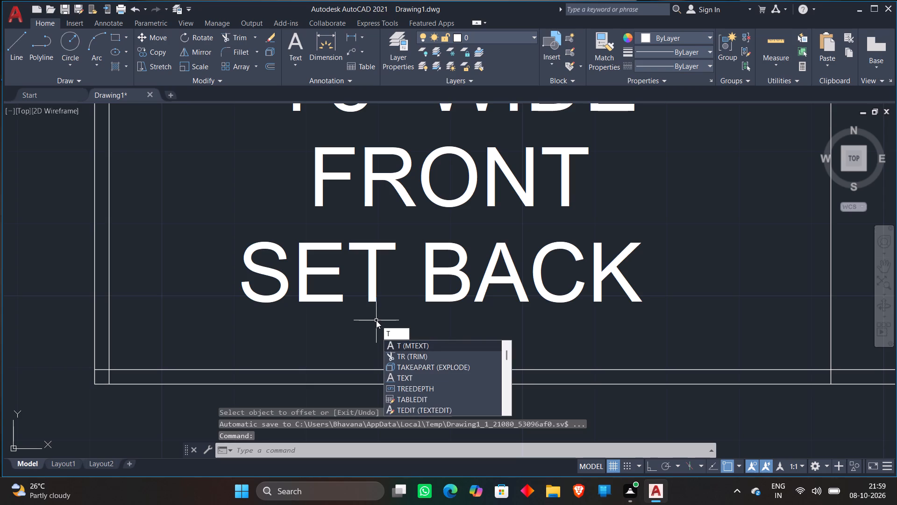
click(408, 356)
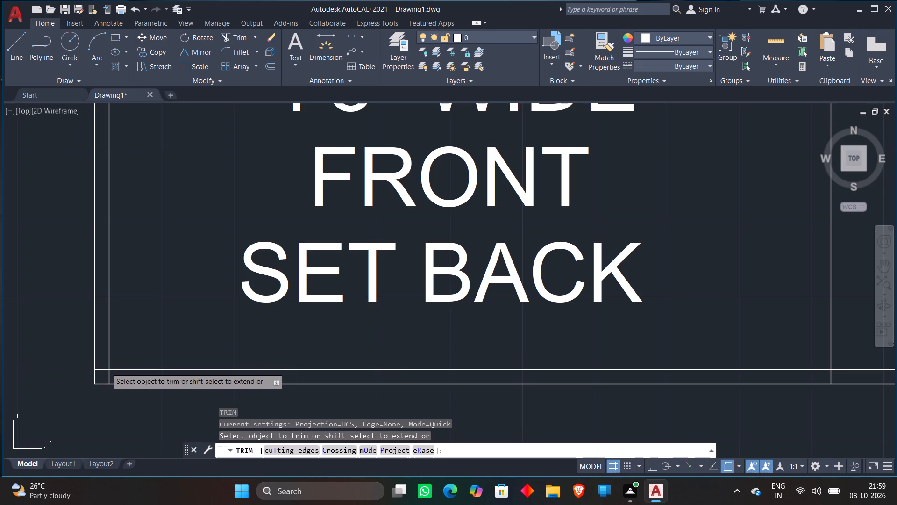
click(106, 367)
click(111, 378)
scroll(267, 333, down, 3)
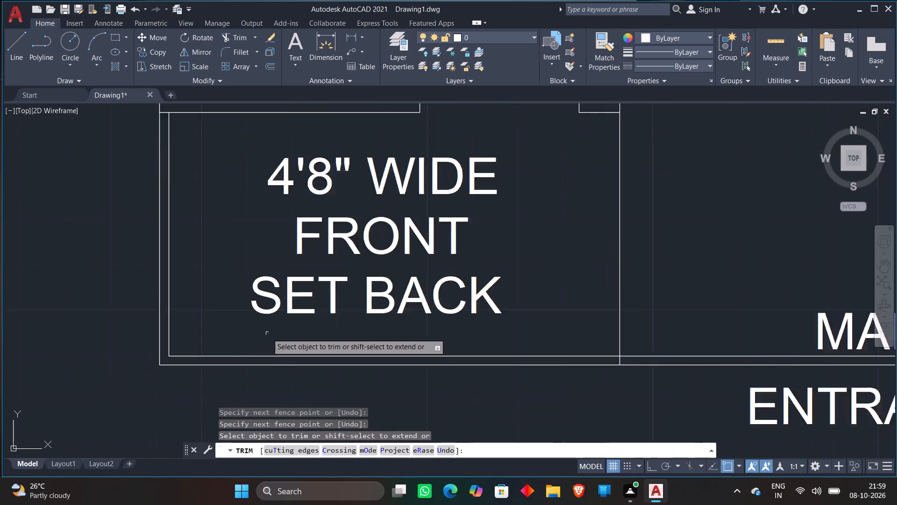
scroll(498, 340, up, 3)
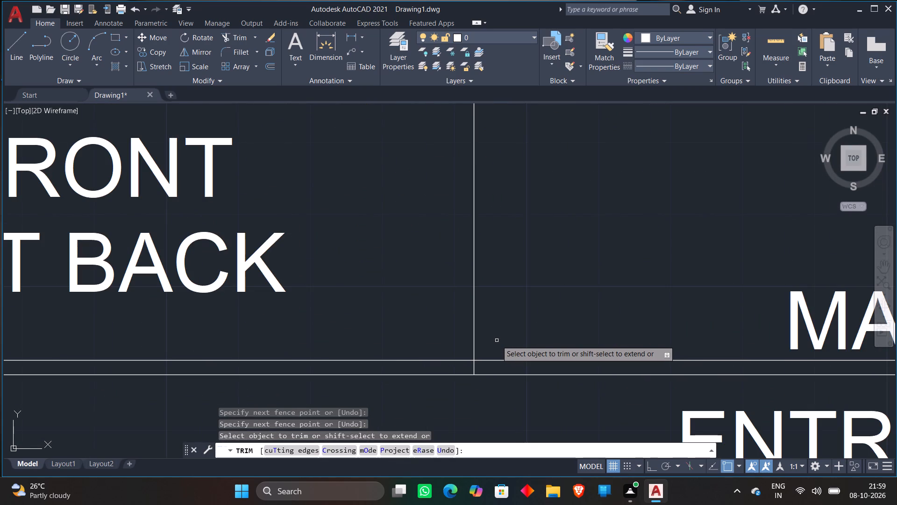
key(Escape)
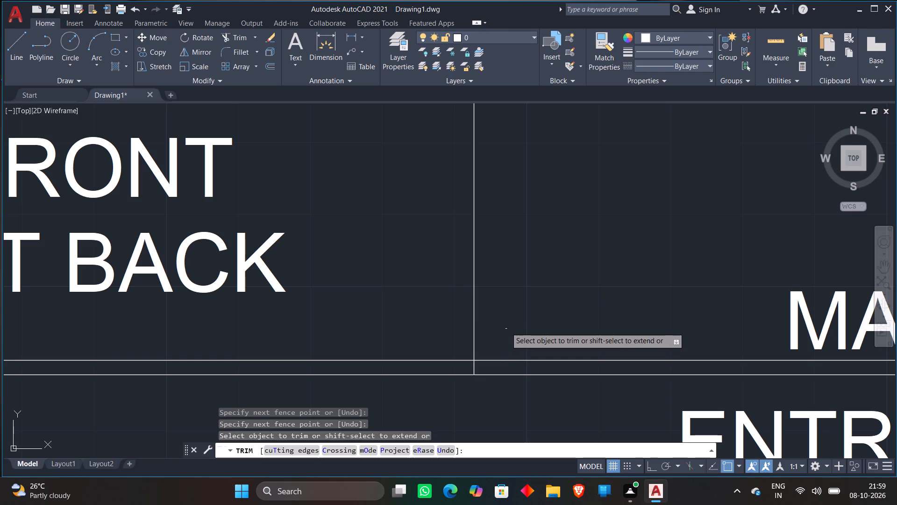
Offset the inner front boundary line 1" outward, placing a line midway between the two front lines.
scroll(581, 332, down, 1)
middle_drag(582, 330, 364, 332)
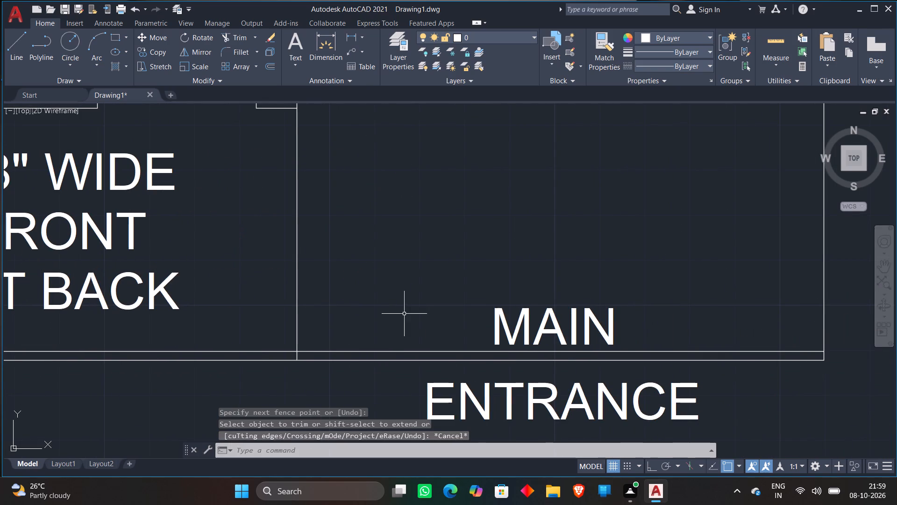
key(o)
key(Return)
text(1")
key(Return)
scroll(377, 353, up, 2)
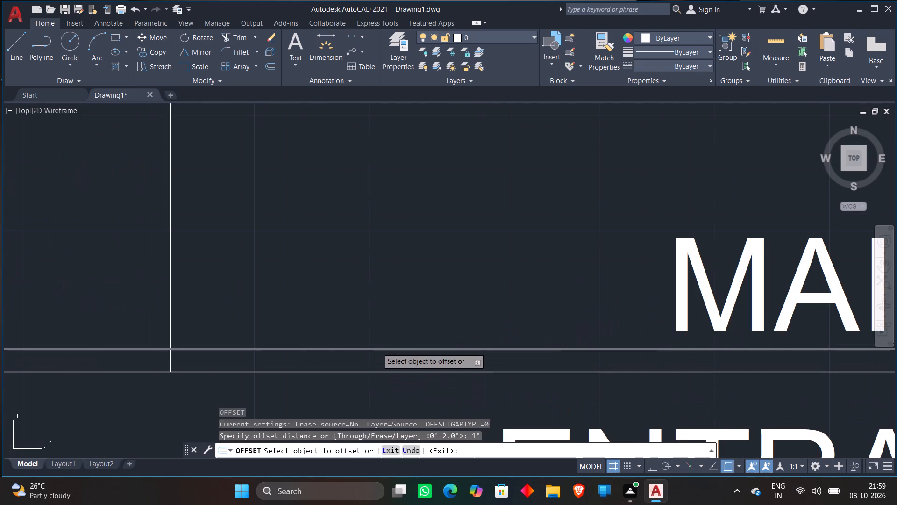
click(377, 348)
click(370, 363)
key(Escape)
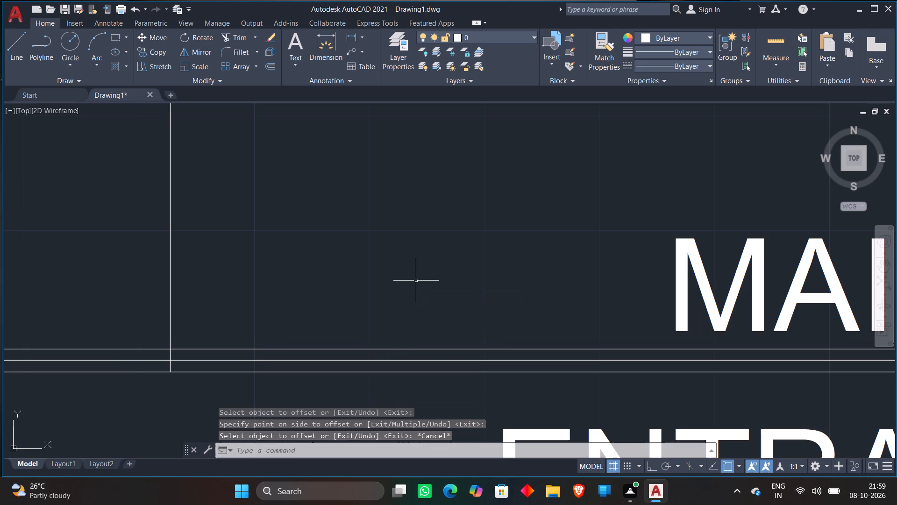
Trim the front boundary lines, leaving only the middle line across the porch entrance and only the two wall lines along the front setback.
text(TR)
key(space)
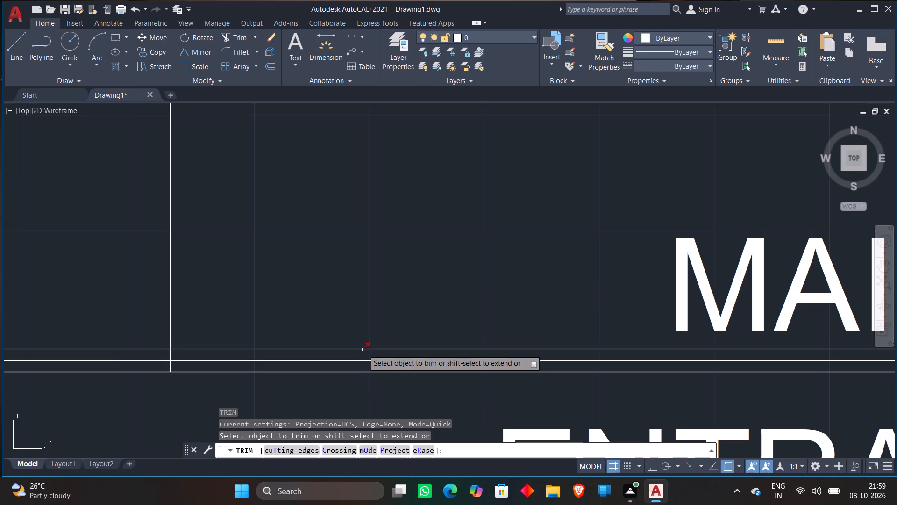
click(363, 349)
click(355, 371)
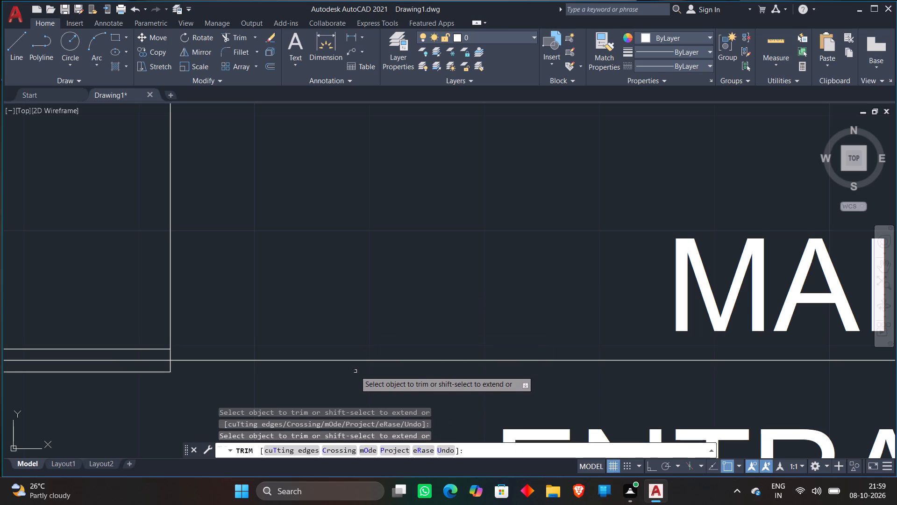
scroll(406, 271, down, 2)
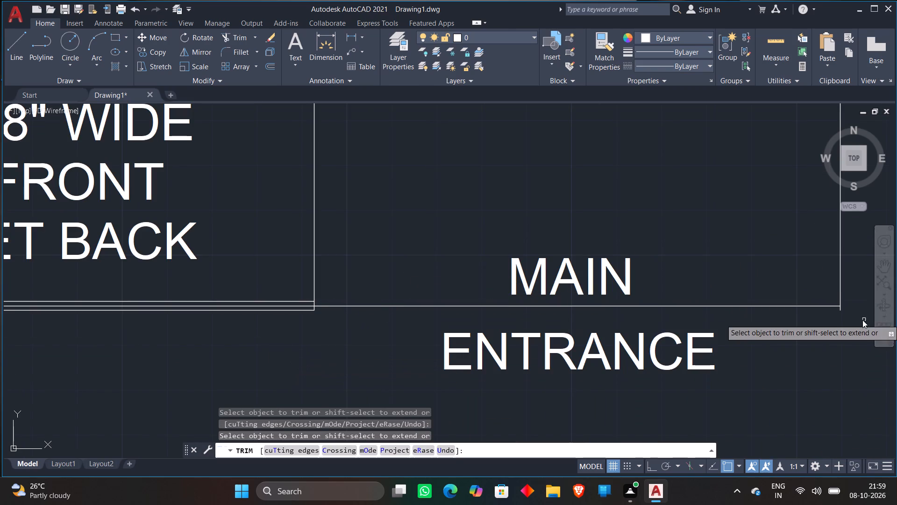
scroll(857, 305, up, 2)
click(807, 314)
click(818, 314)
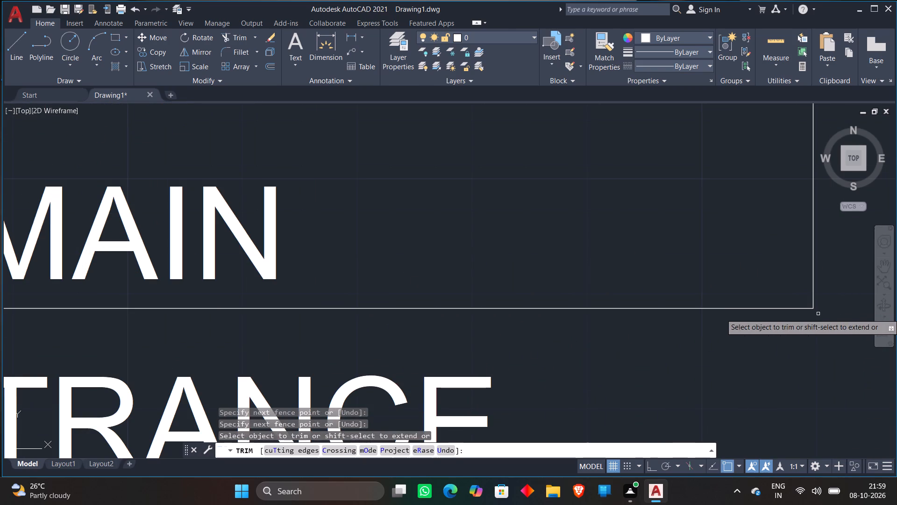
scroll(434, 360, down, 2)
middle_drag(41, 352, 534, 371)
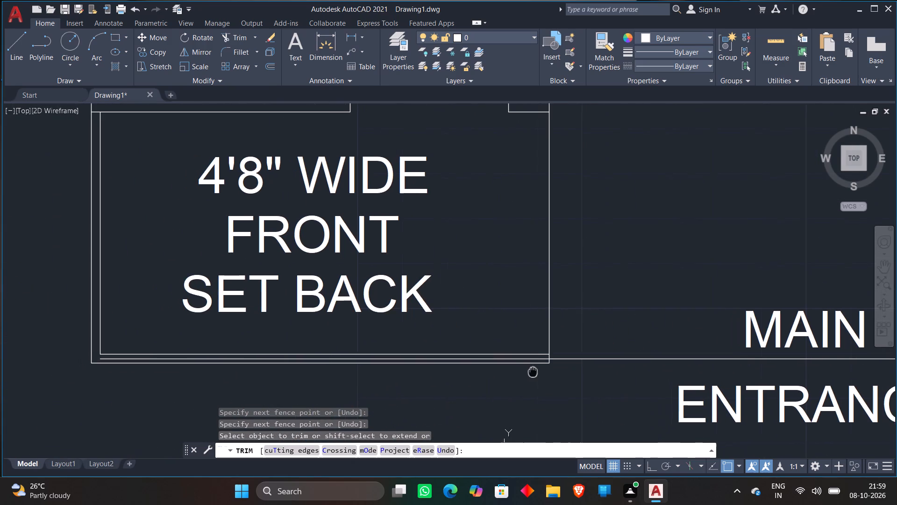
middle_drag(534, 371, 535, 371)
click(164, 360)
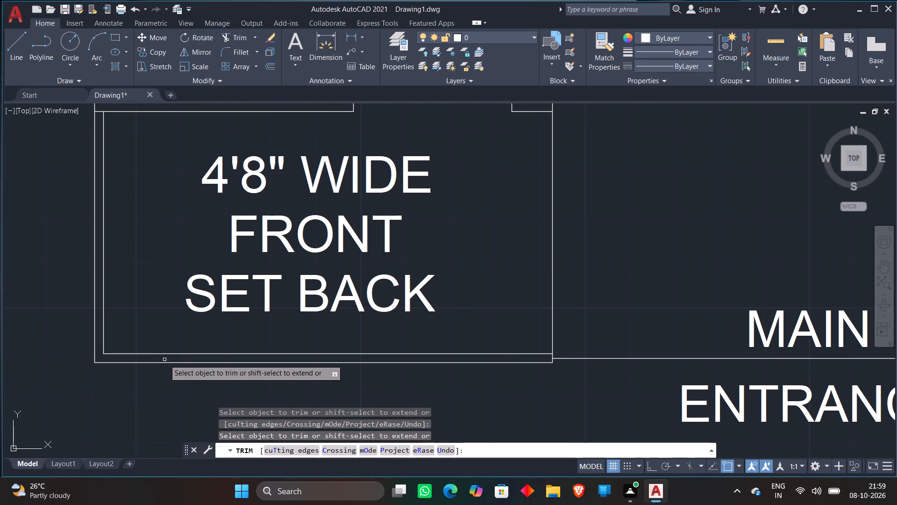
key(Escape)
Move the ENTRANCE text slightly closer to the underside of the porch's front gate line.
scroll(491, 303, down, 2)
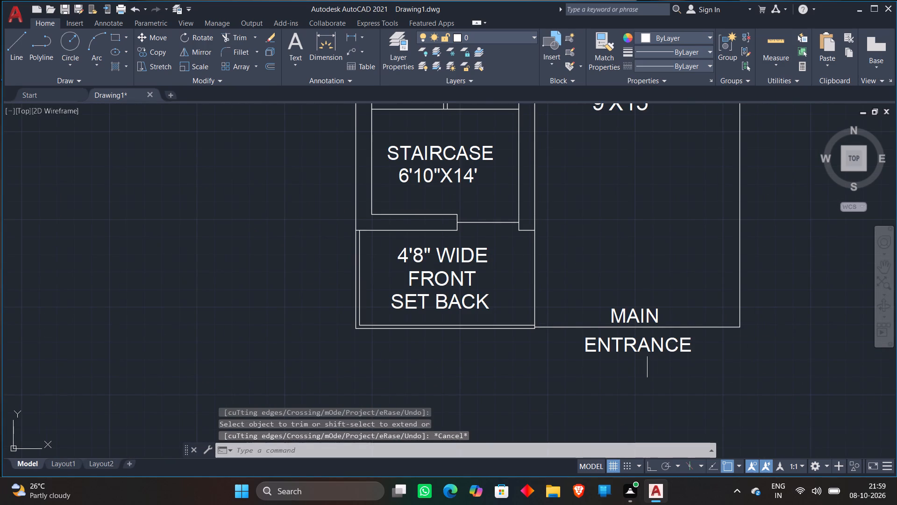
click(647, 349)
text(M)
key(space)
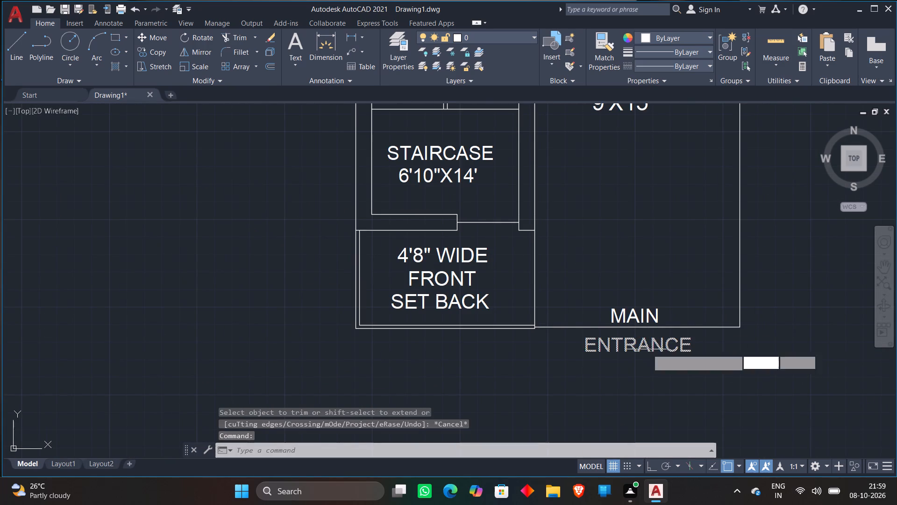
click(648, 349)
scroll(648, 349, up, 3)
click(653, 325)
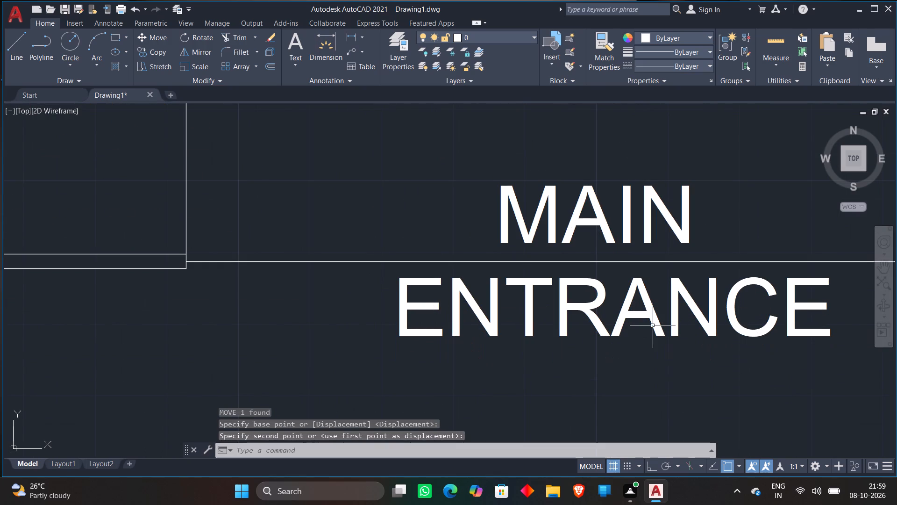
key(Escape)
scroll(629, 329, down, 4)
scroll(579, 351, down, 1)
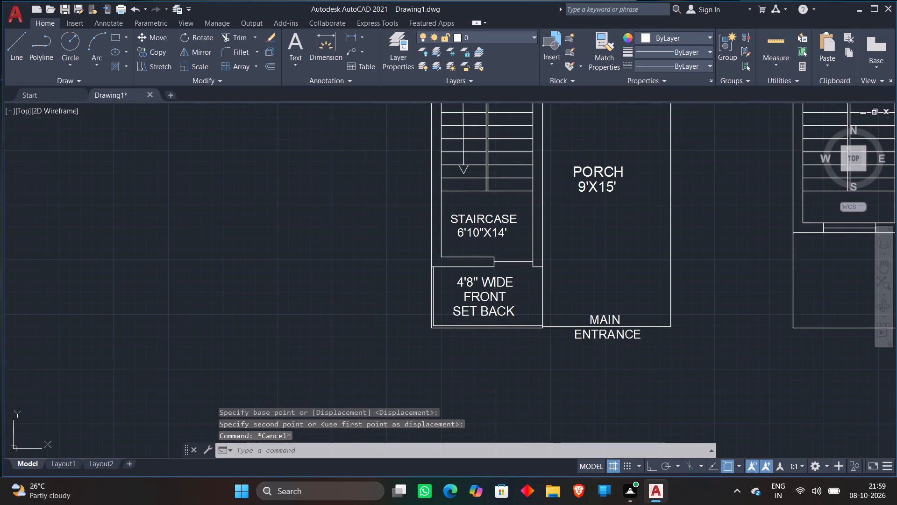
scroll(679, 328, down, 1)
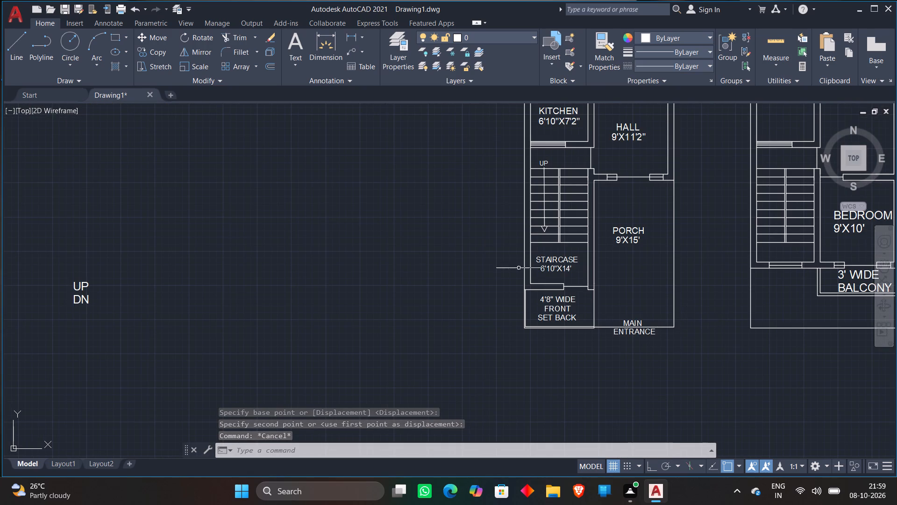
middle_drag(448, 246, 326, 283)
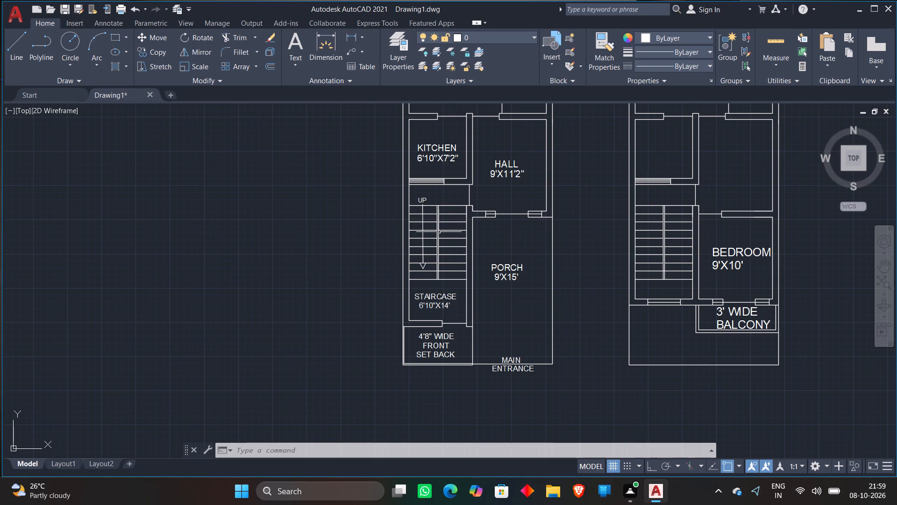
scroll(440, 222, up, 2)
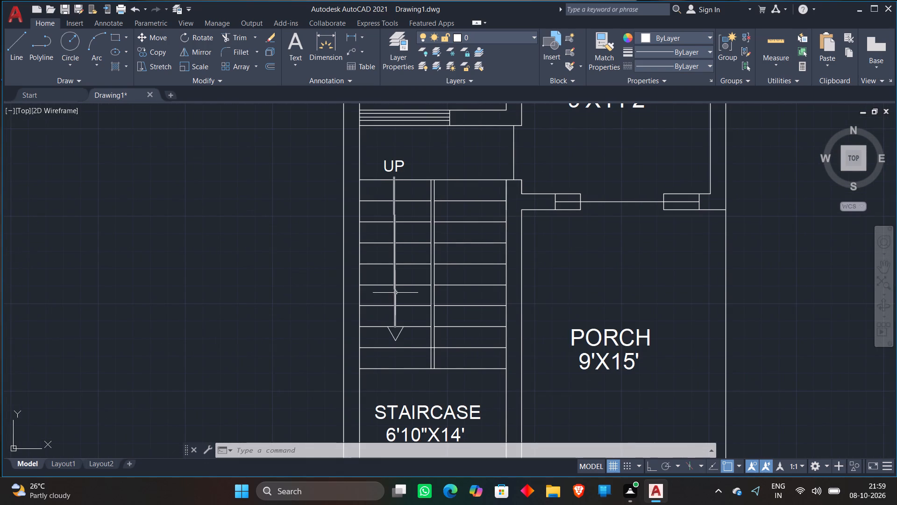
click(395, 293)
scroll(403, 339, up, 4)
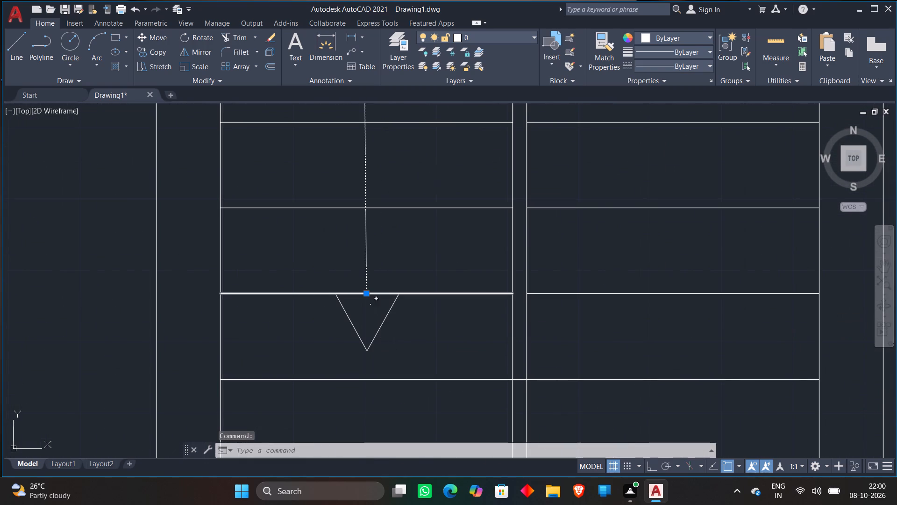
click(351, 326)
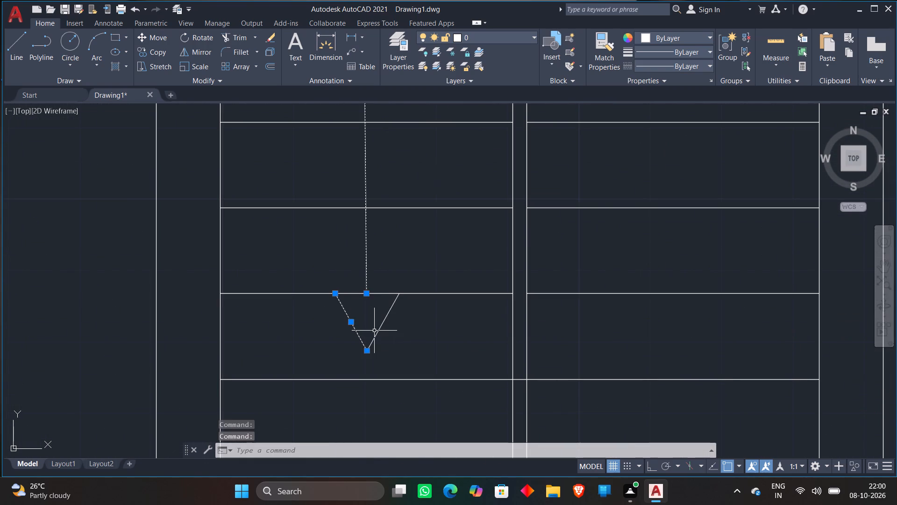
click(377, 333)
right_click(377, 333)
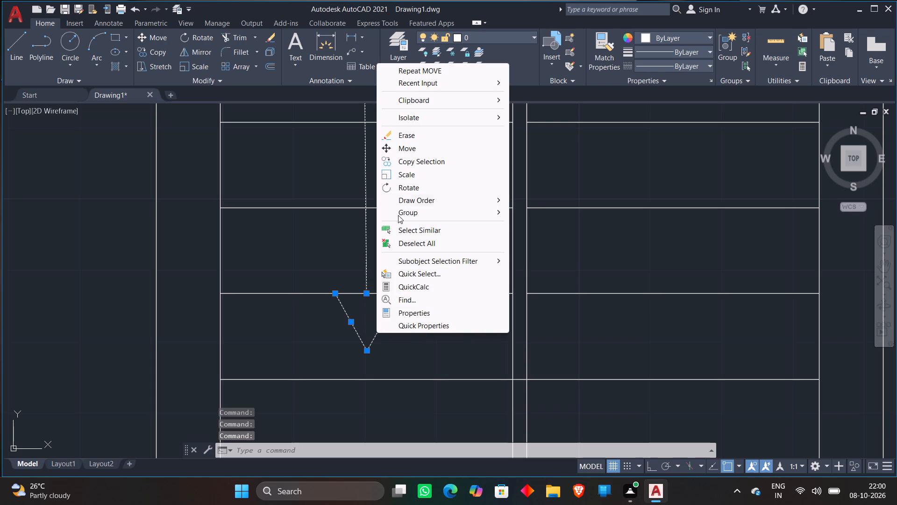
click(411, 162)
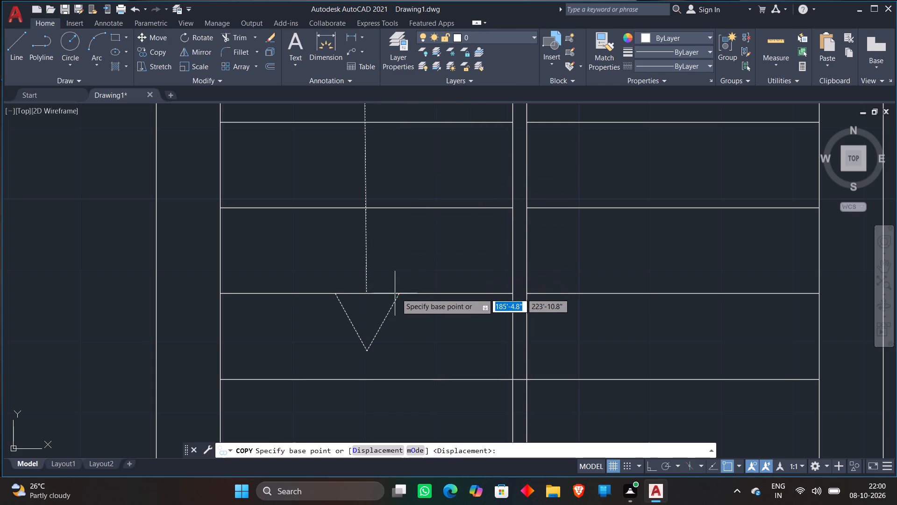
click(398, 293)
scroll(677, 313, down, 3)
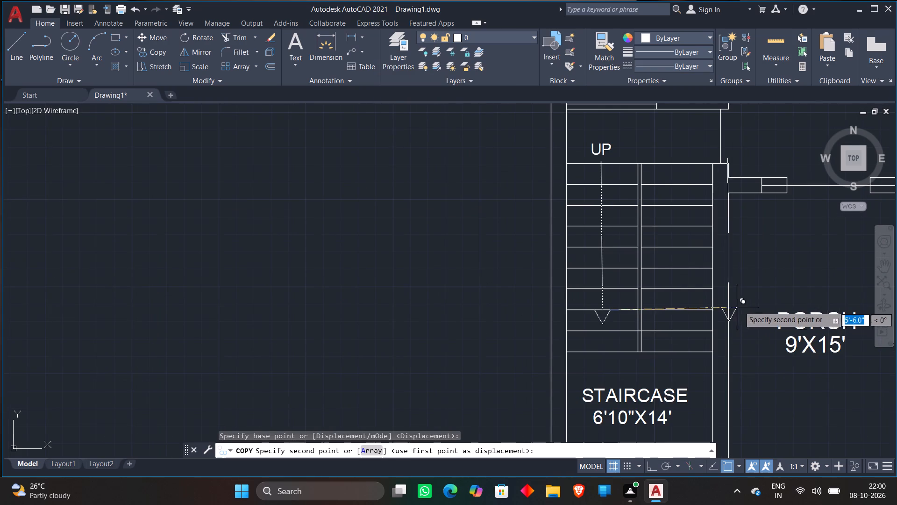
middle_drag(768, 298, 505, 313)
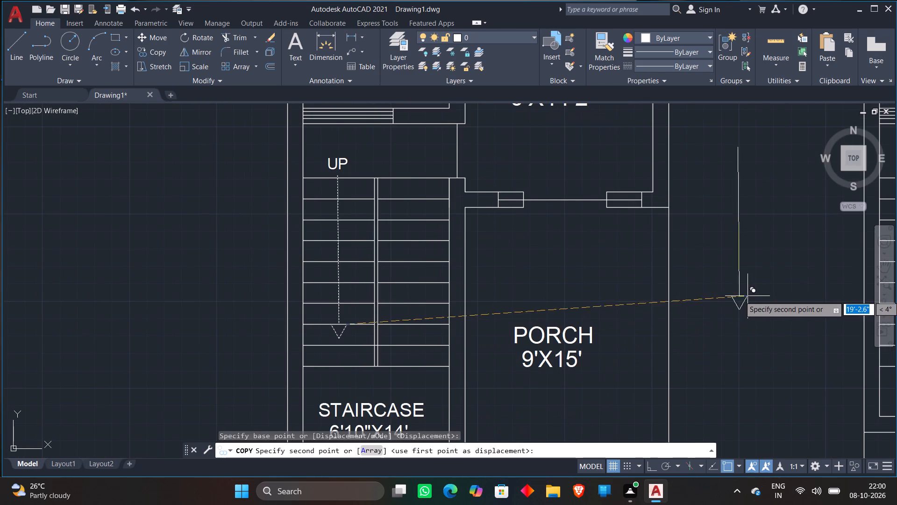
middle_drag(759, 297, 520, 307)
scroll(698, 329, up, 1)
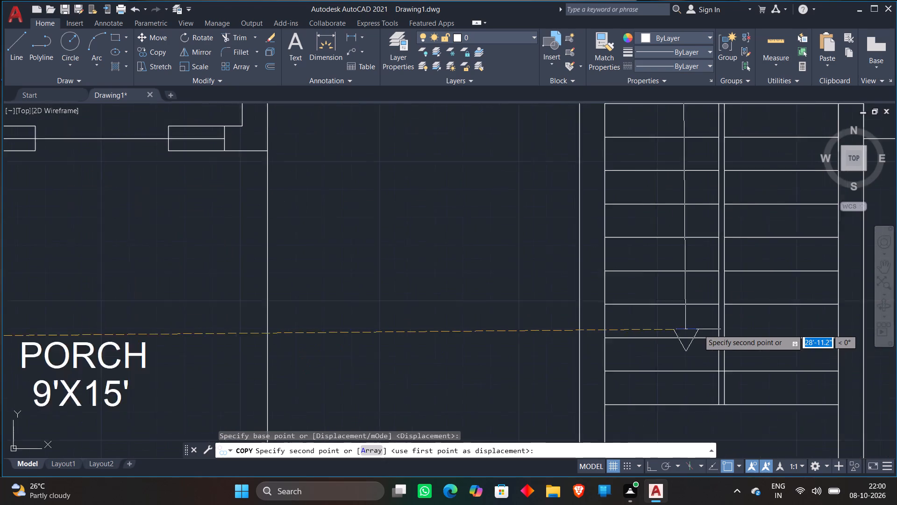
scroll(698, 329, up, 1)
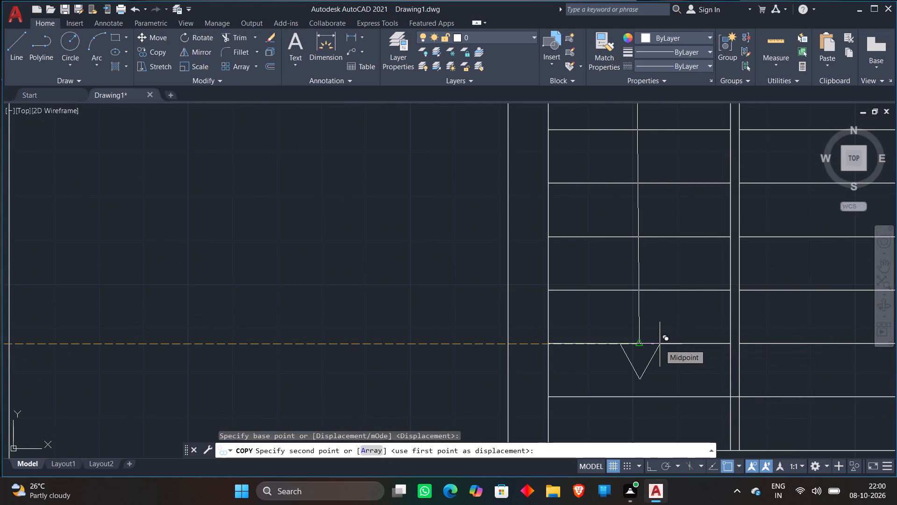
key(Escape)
Copy the ground-floor staircase's direction arrow by its shaft's lower end, with Ortho on, to the matching tread midpoints of both upper-floor stair flights.
scroll(284, 290, down, 4)
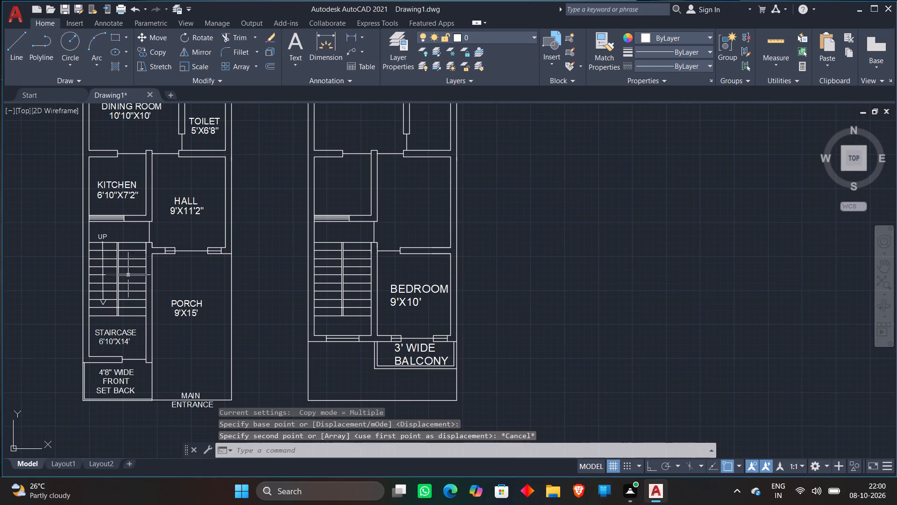
scroll(102, 260, up, 2)
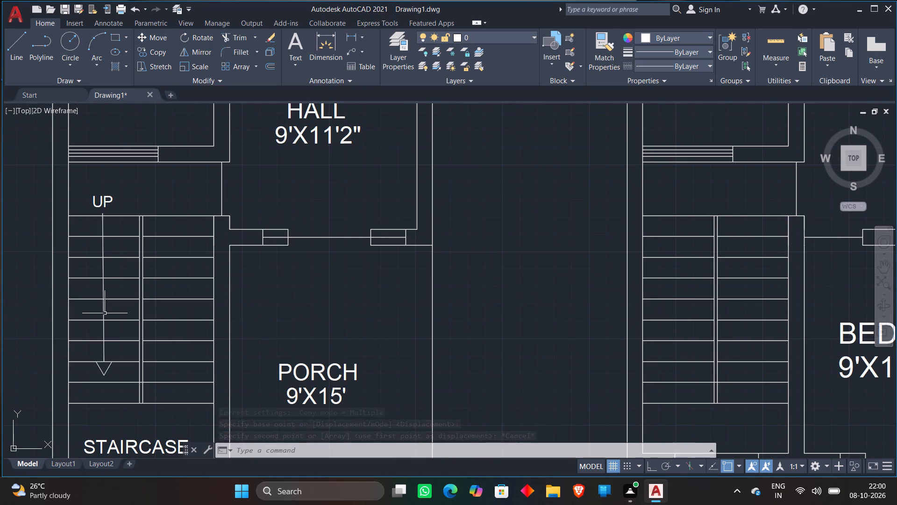
click(104, 314)
scroll(104, 365, up, 3)
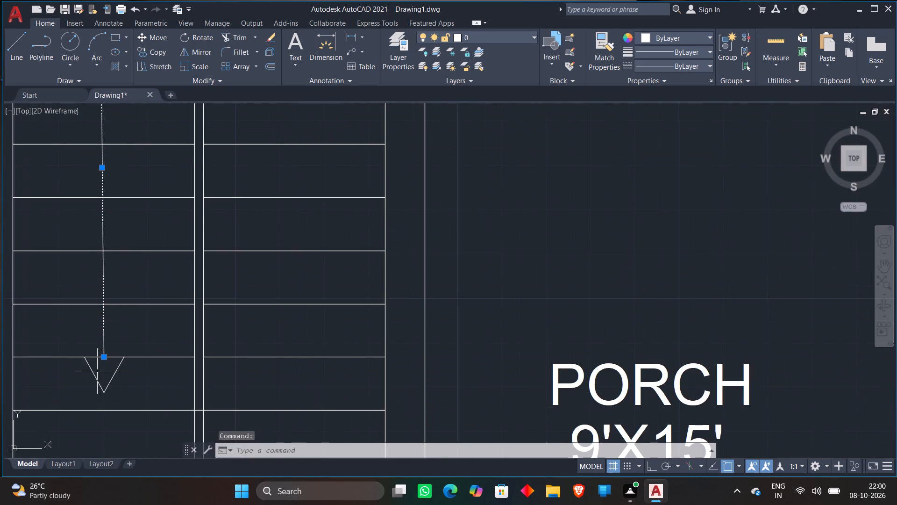
click(95, 375)
click(112, 375)
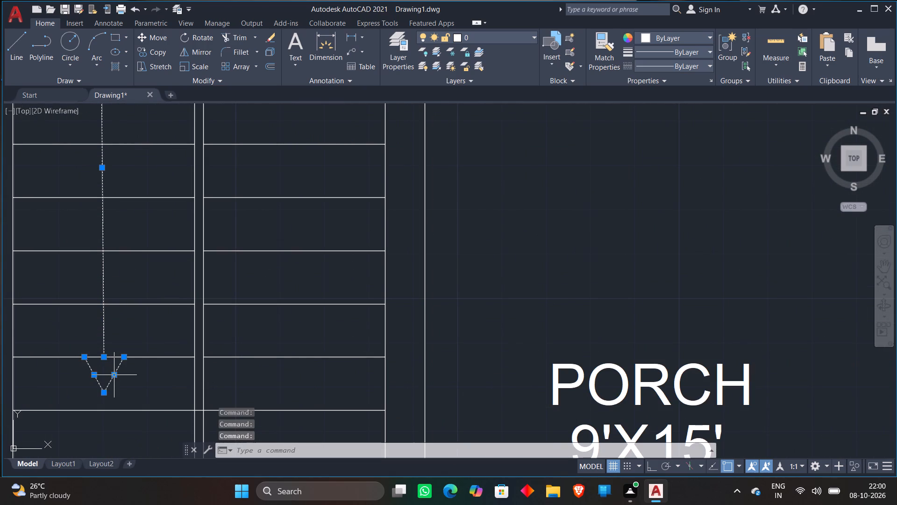
right_click(112, 375)
click(140, 200)
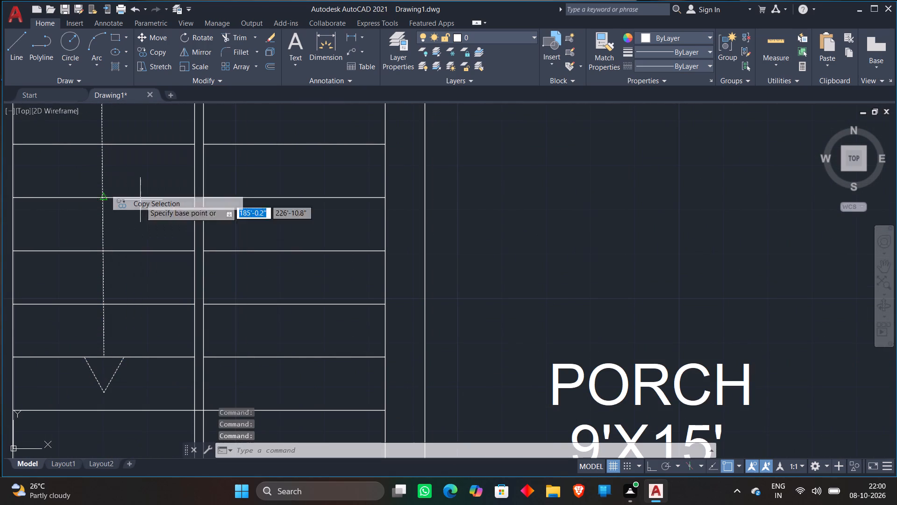
click(102, 355)
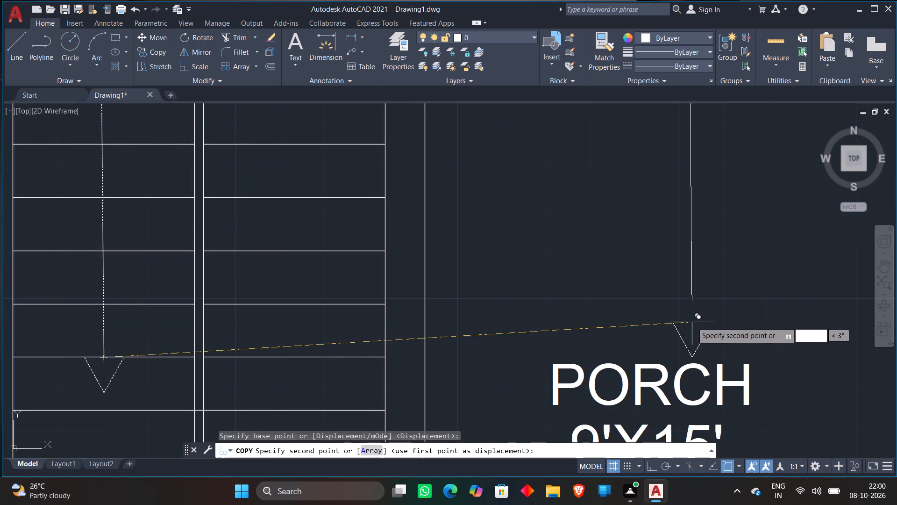
scroll(743, 312, down, 2)
middle_drag(743, 312, 269, 308)
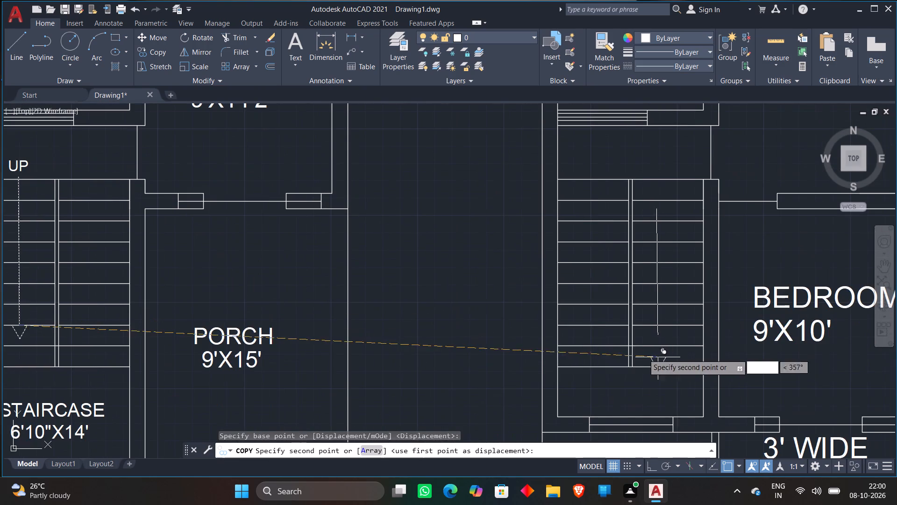
key(F8)
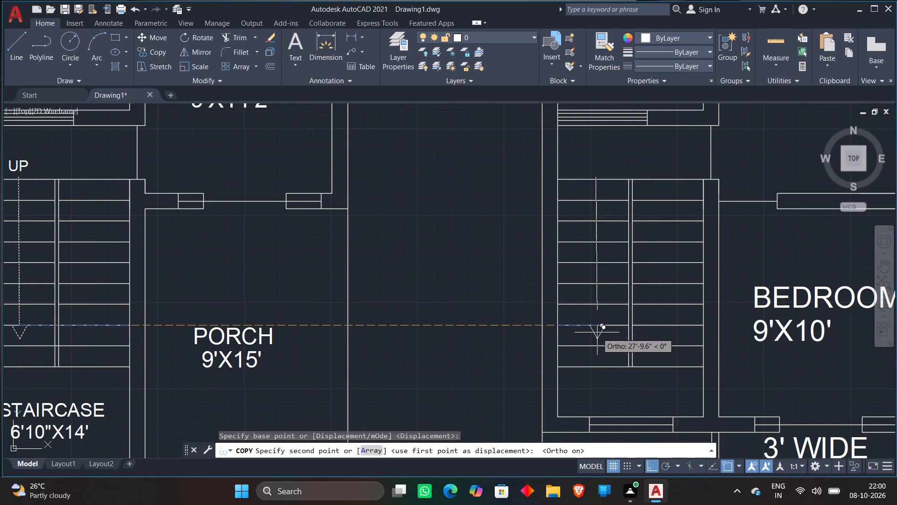
scroll(597, 328, up, 2)
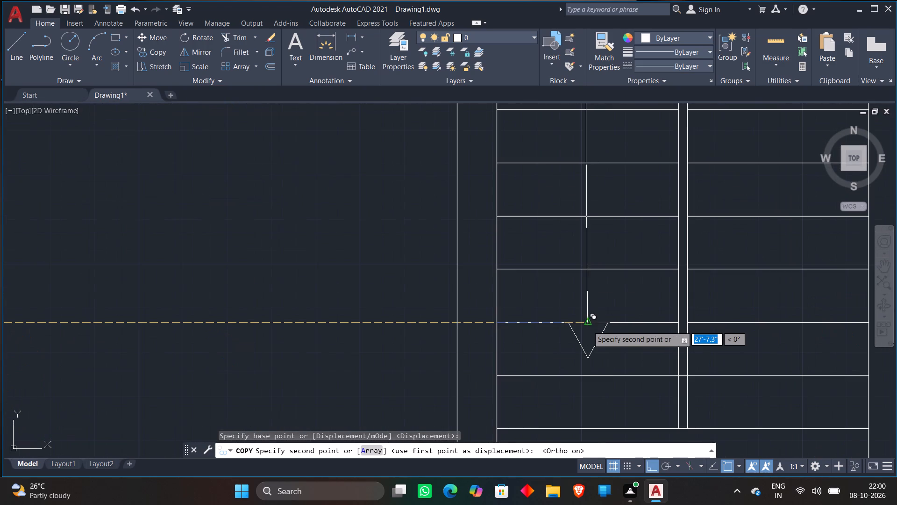
click(588, 324)
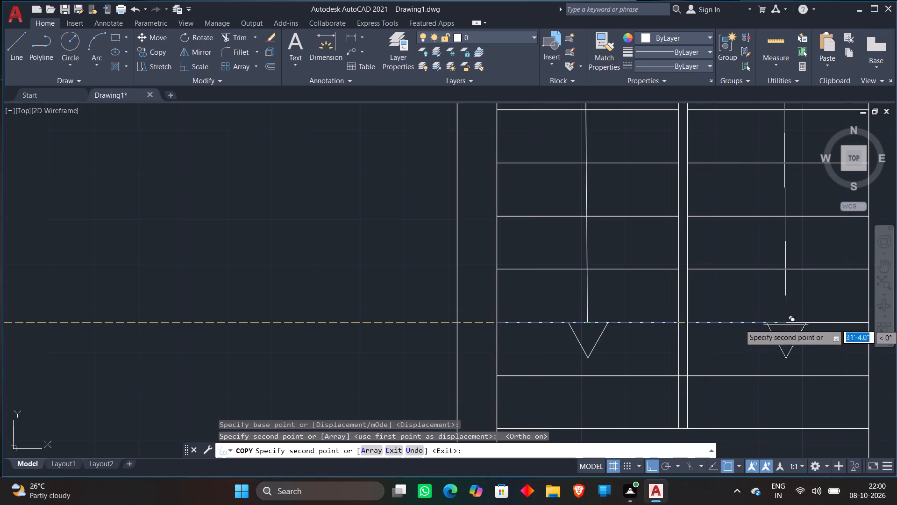
click(778, 323)
key(Escape)
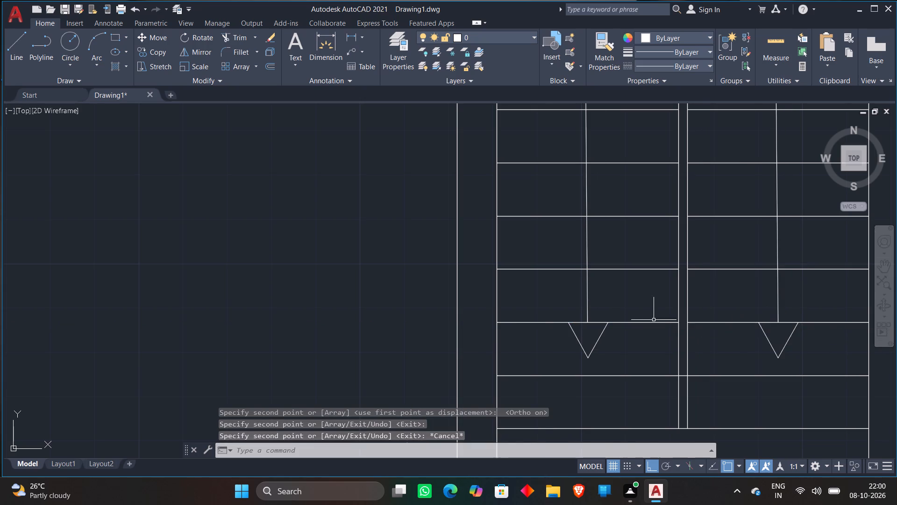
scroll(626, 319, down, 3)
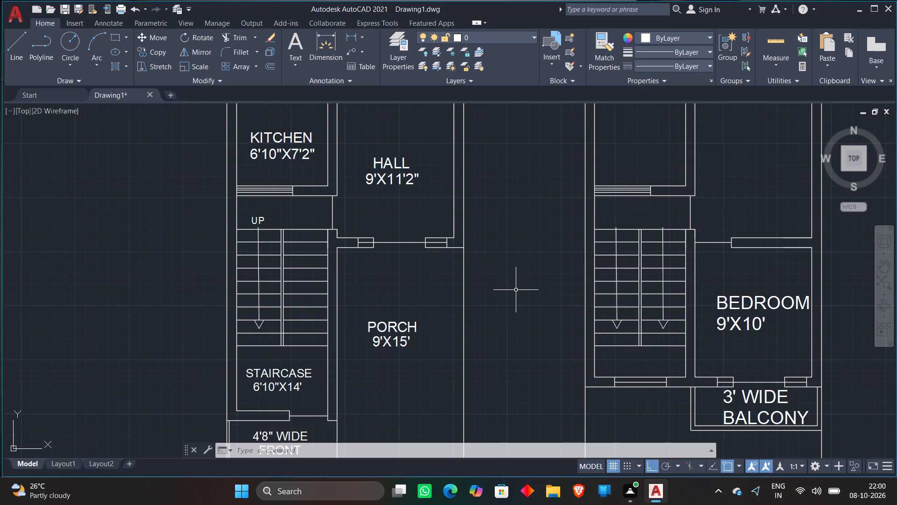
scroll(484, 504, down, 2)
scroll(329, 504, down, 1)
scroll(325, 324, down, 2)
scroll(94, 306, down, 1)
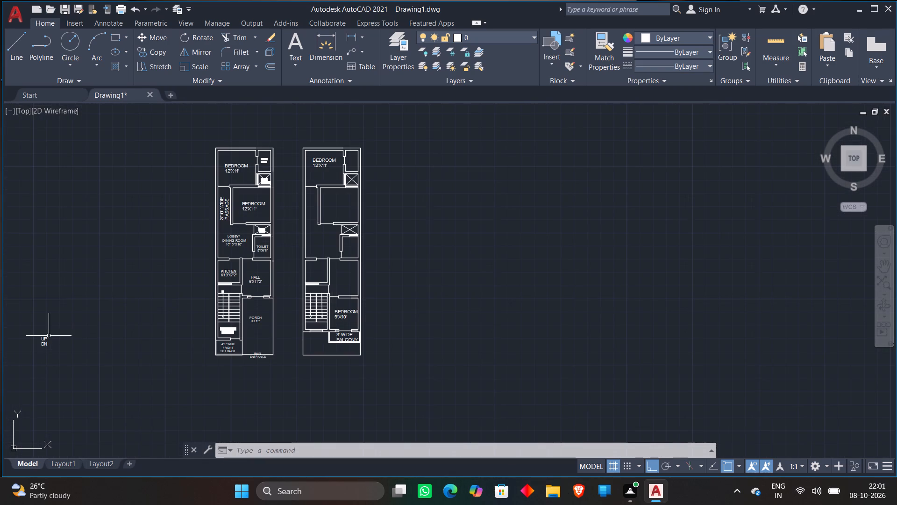
Move the loose UP text, with Ortho off, to just above the left flight of the upper-floor staircase.
click(45, 338)
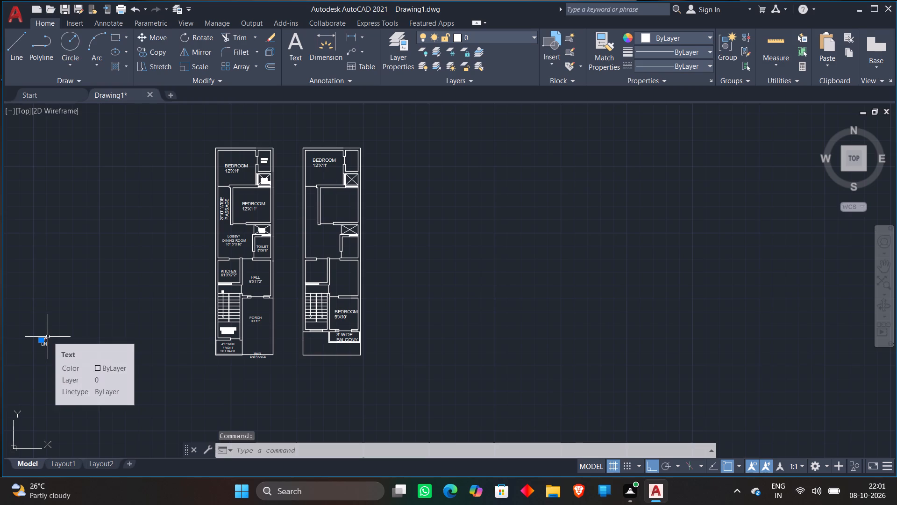
right_click(48, 337)
click(116, 134)
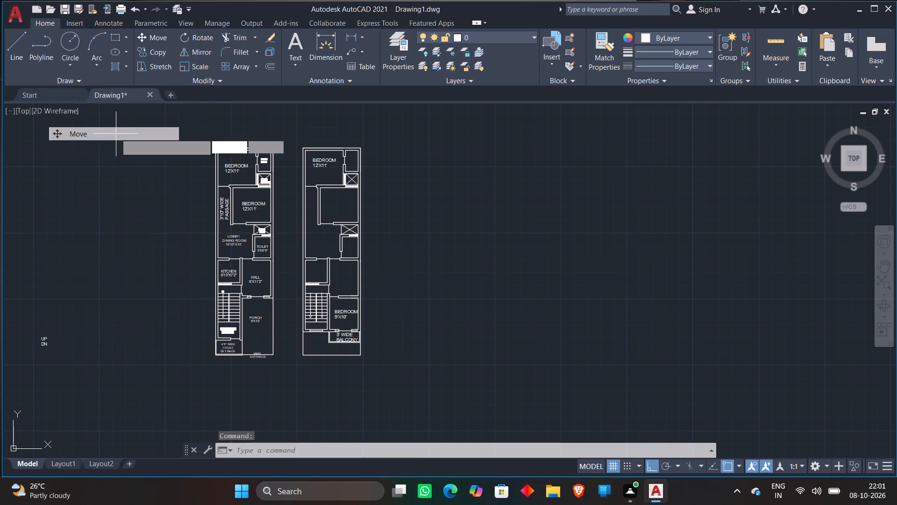
click(41, 337)
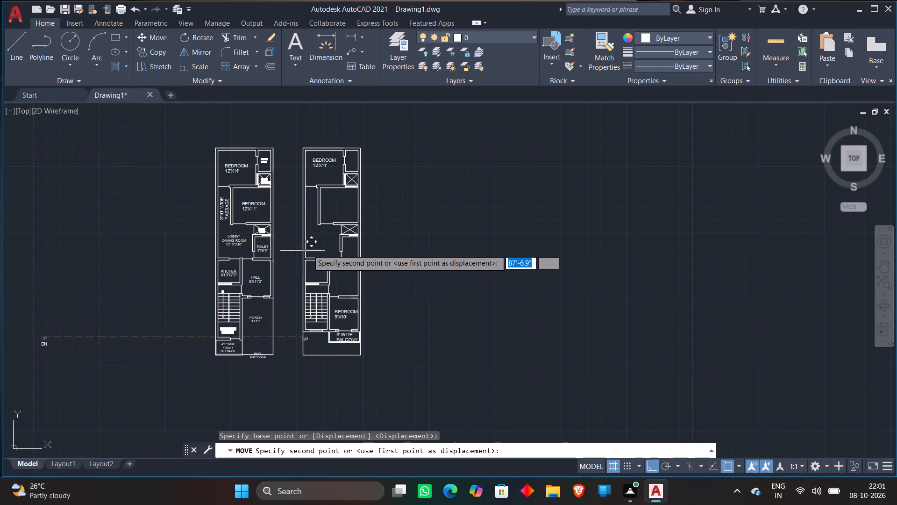
key(F8)
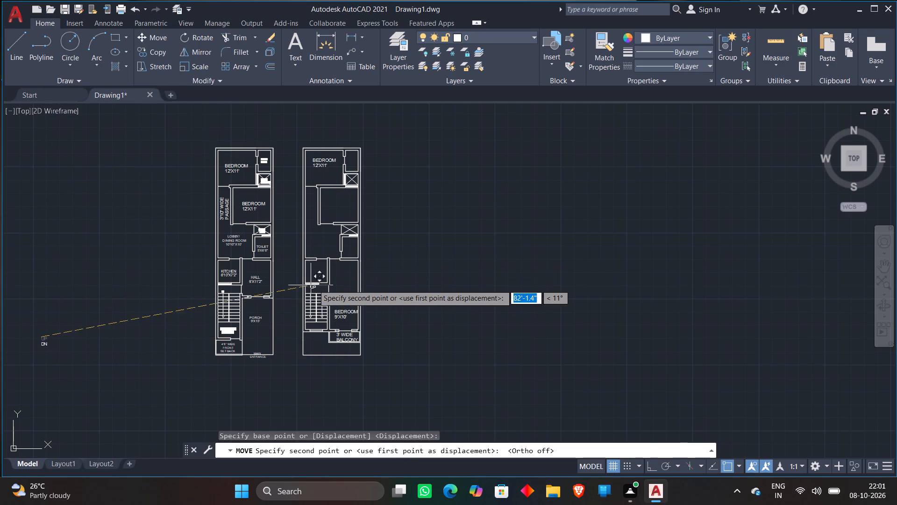
scroll(313, 285, up, 7)
scroll(251, 325, down, 1)
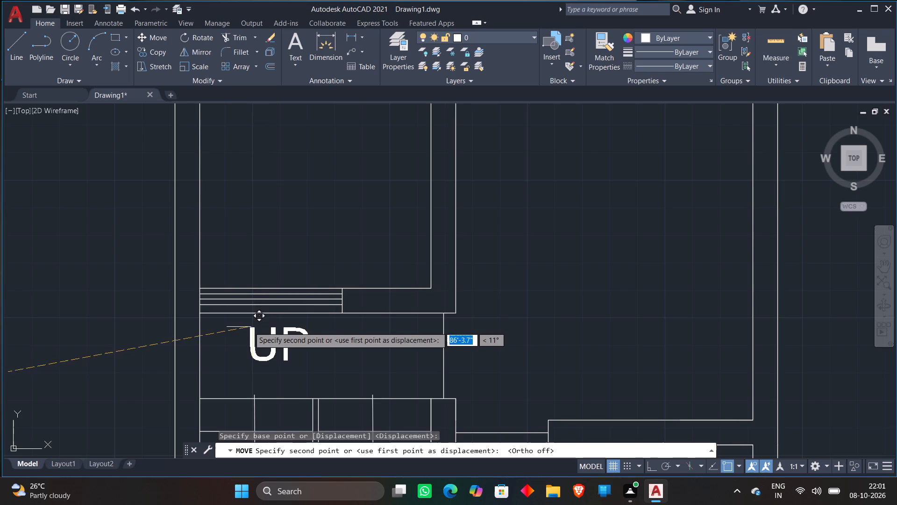
middle_drag(248, 330, 294, 251)
scroll(293, 271, up, 2)
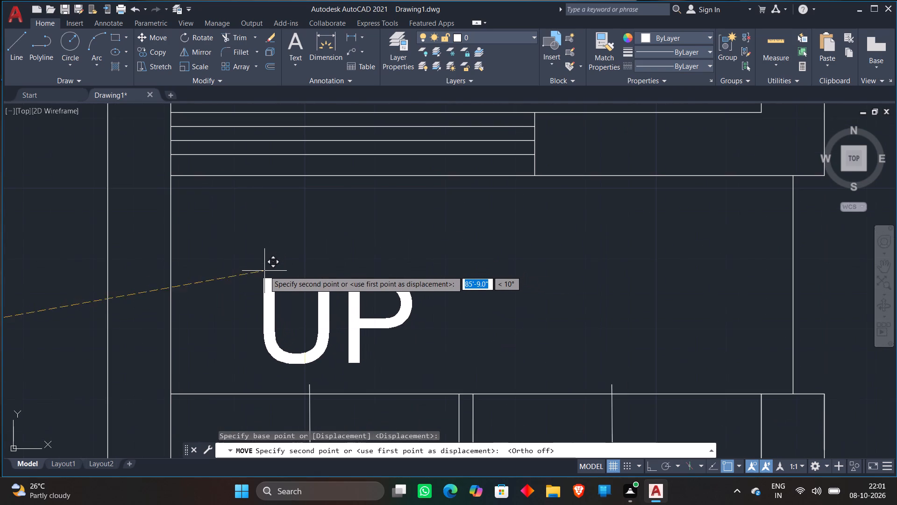
click(249, 273)
key(Escape)
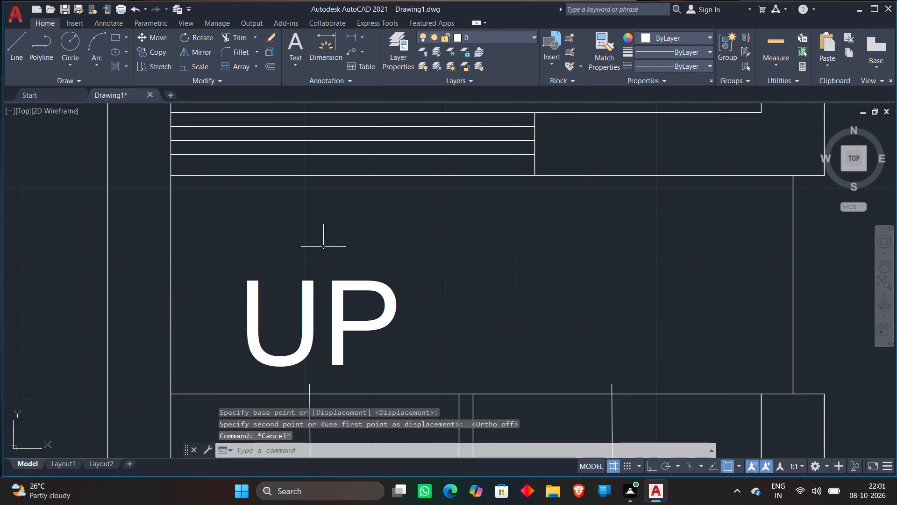
Move the loose DN text to just above the right flight of the upper-floor staircase, beside UP.
scroll(355, 239, down, 7)
scroll(94, 292, down, 2)
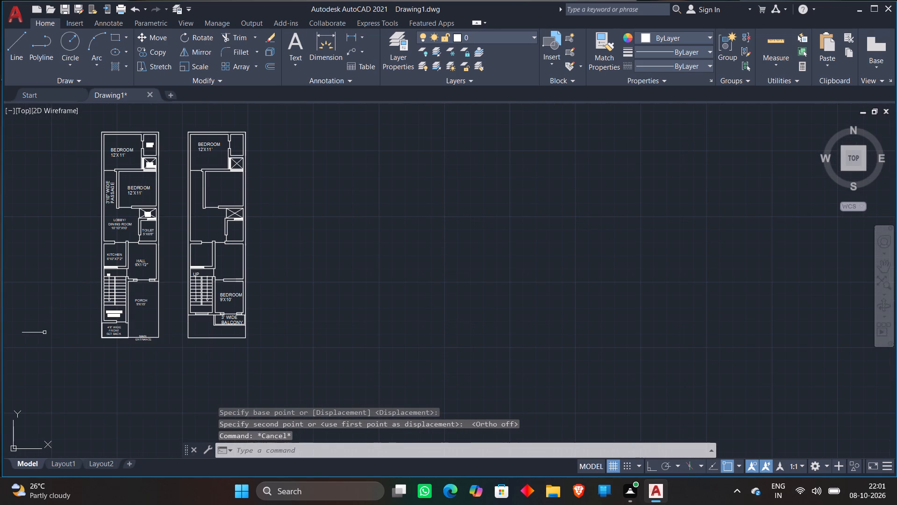
middle_drag(45, 332, 203, 329)
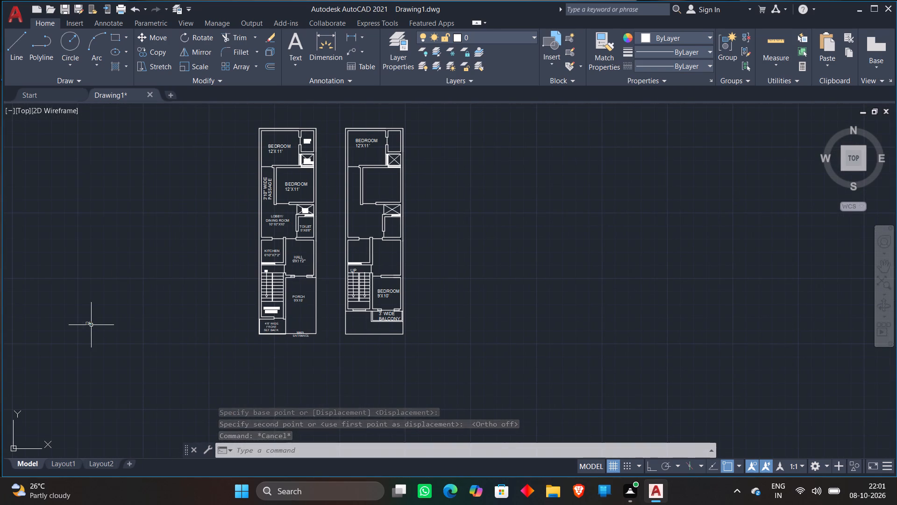
click(91, 325)
right_click(92, 325)
click(138, 121)
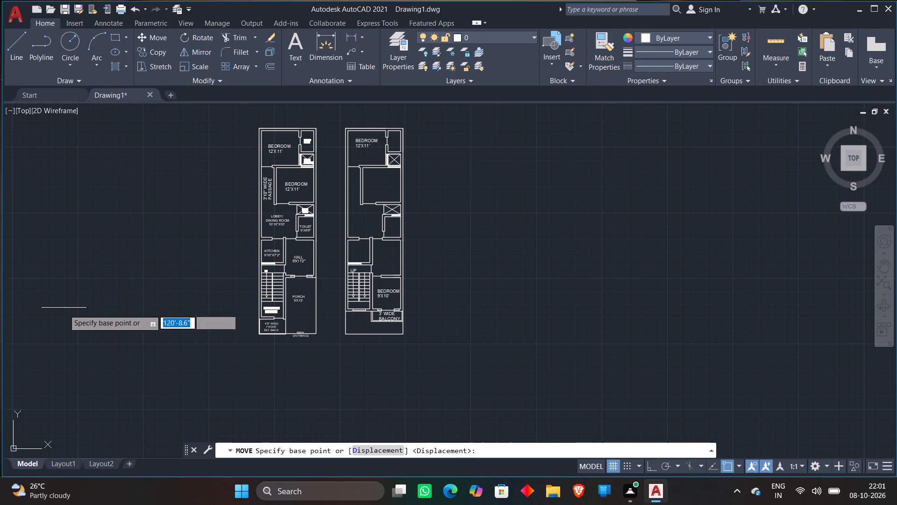
click(89, 325)
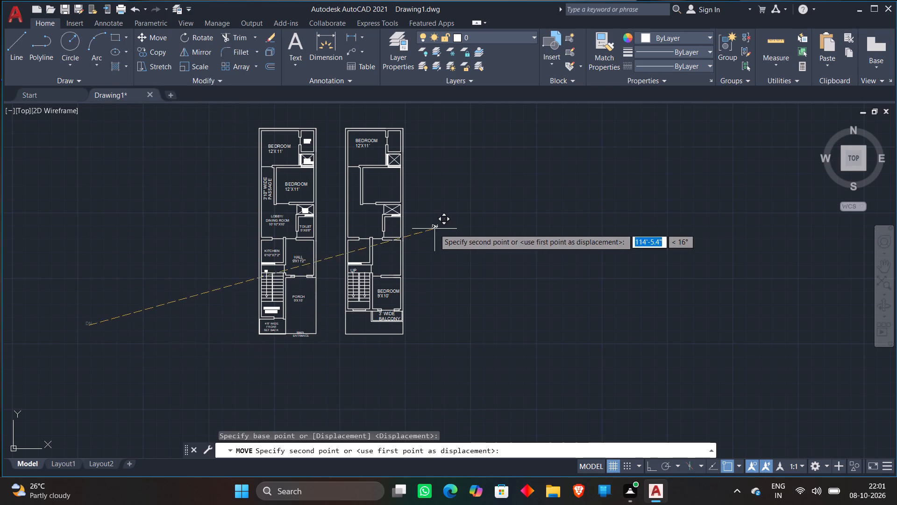
scroll(382, 258, up, 4)
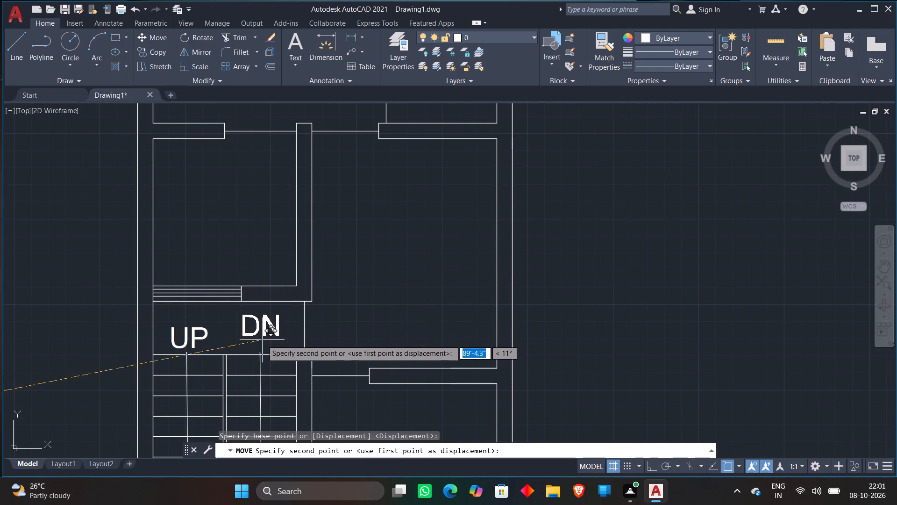
scroll(269, 347, up, 4)
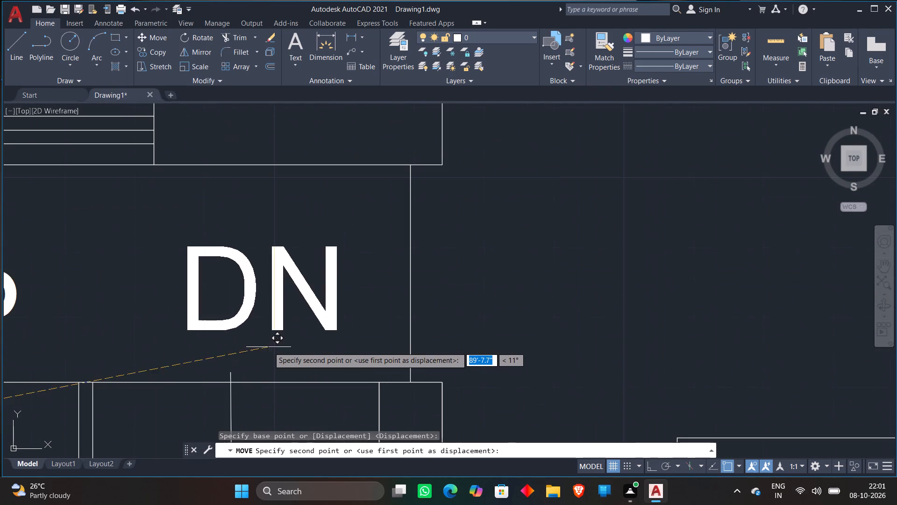
click(263, 374)
key(Escape)
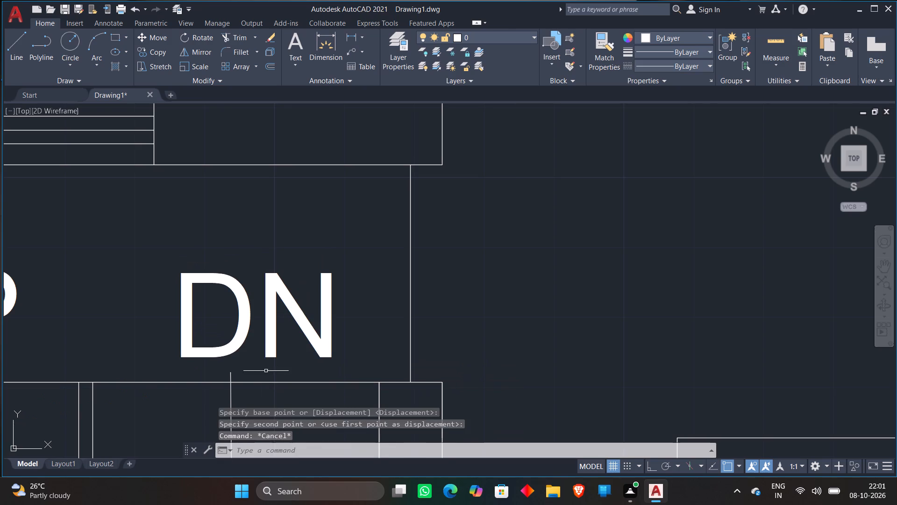
Match the properties of the ground-floor staircase's UP label onto the upper-floor UP and DN labels.
scroll(269, 365, down, 2)
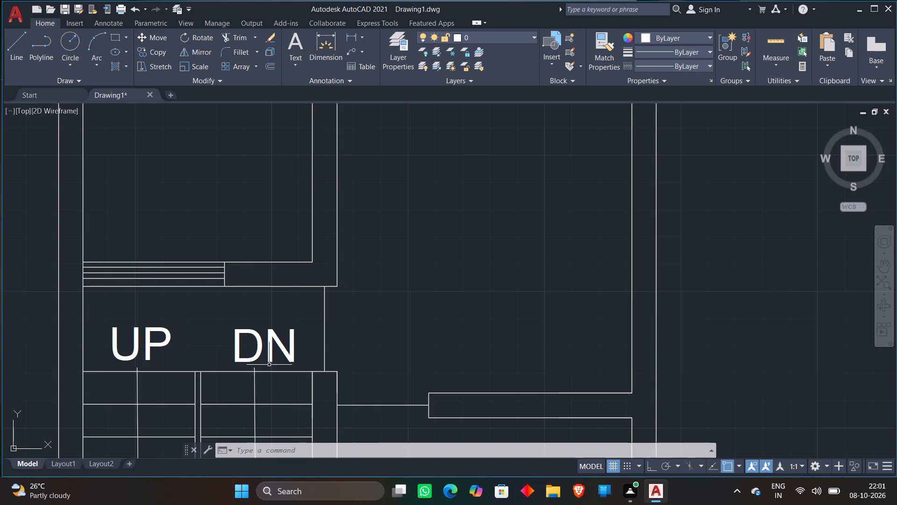
scroll(376, 295, down, 2)
middle_drag(380, 293, 513, 298)
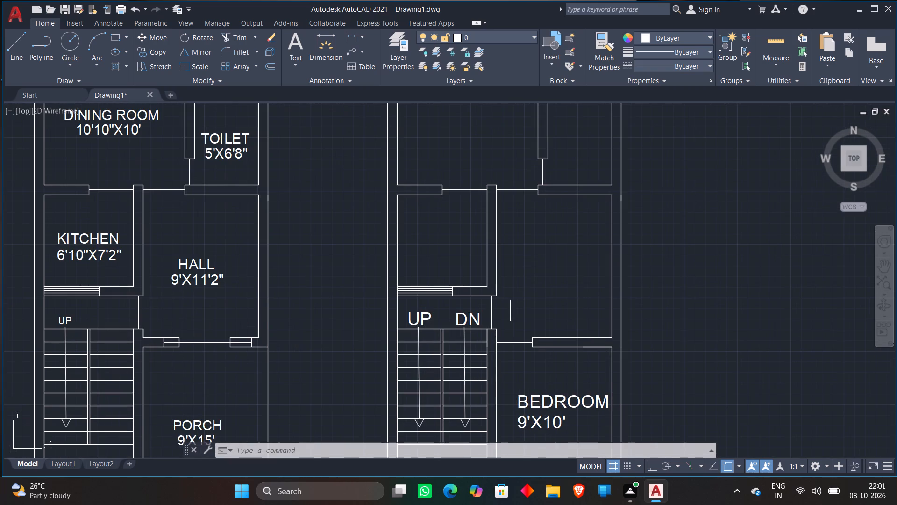
text(MA)
key(space)
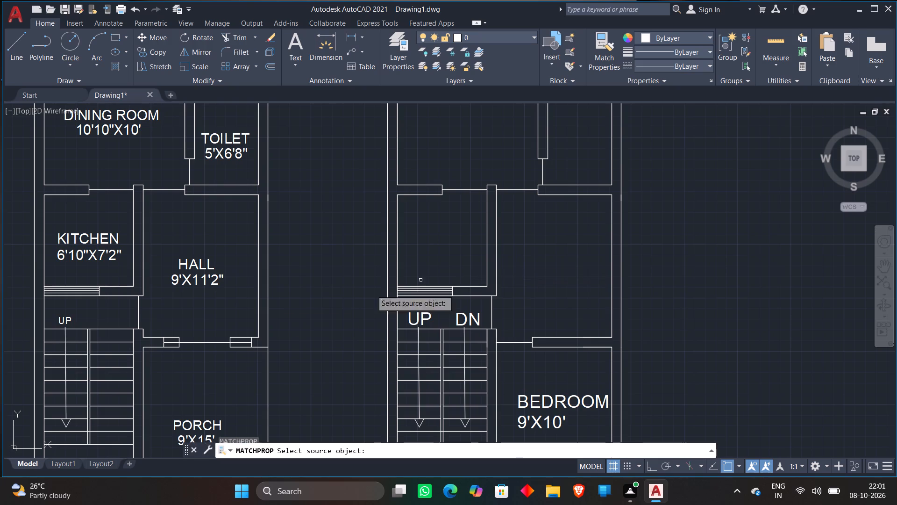
click(66, 323)
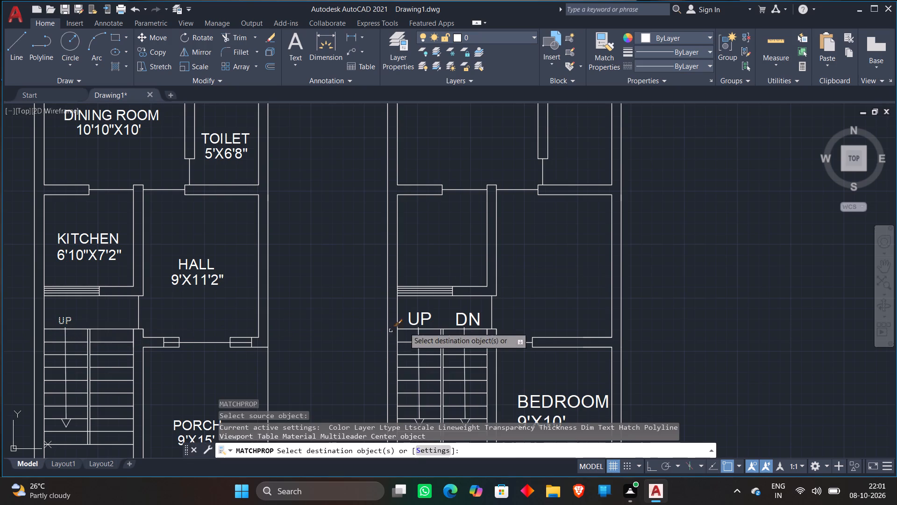
click(419, 322)
click(469, 318)
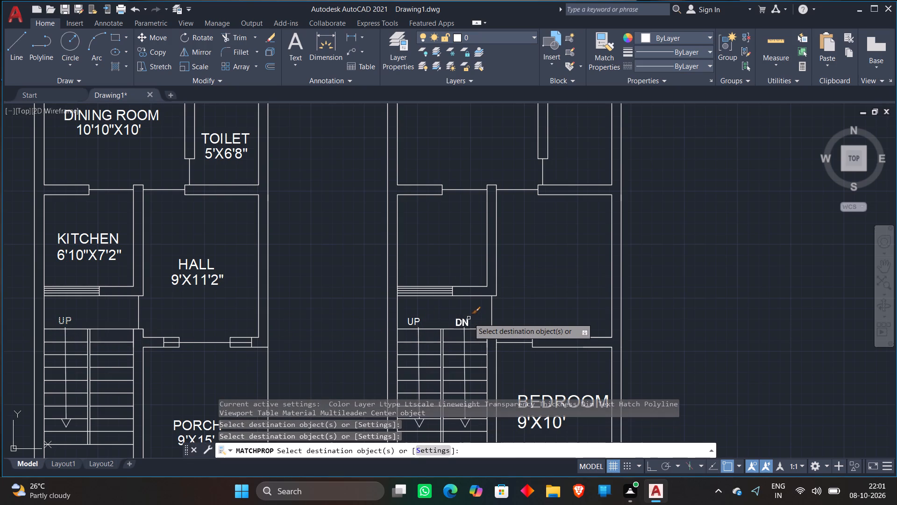
key(Escape)
Move the upper-floor UP and DN labels slightly to the right so each sits centred above its stair arrow's shaft.
scroll(433, 348, up, 1)
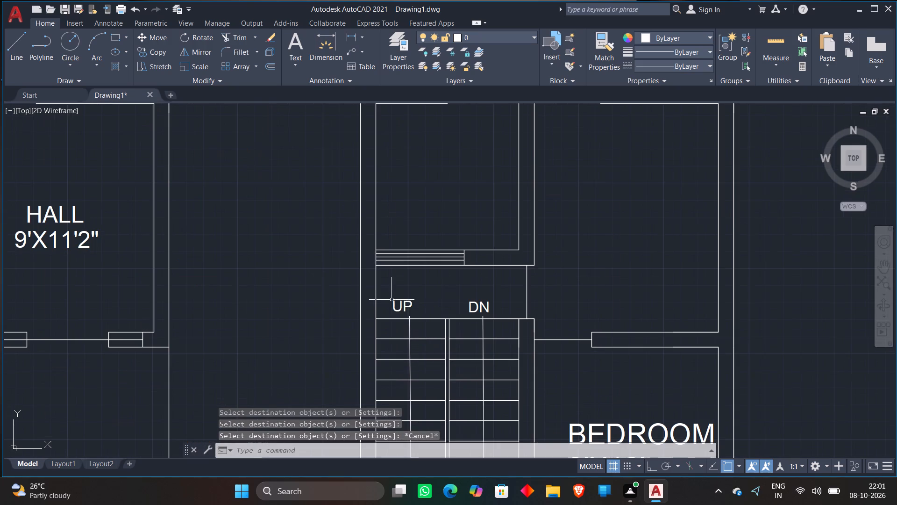
scroll(399, 301, up, 3)
click(421, 304)
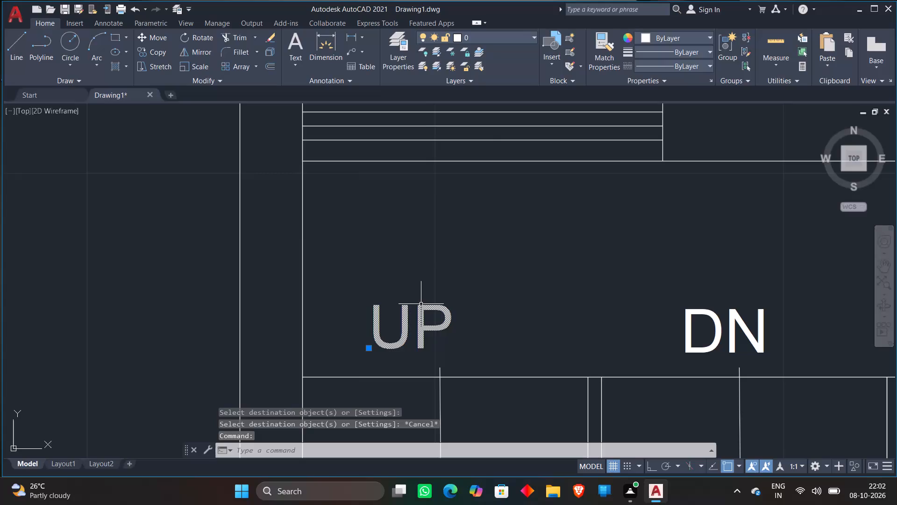
text(M)
key(space)
click(421, 304)
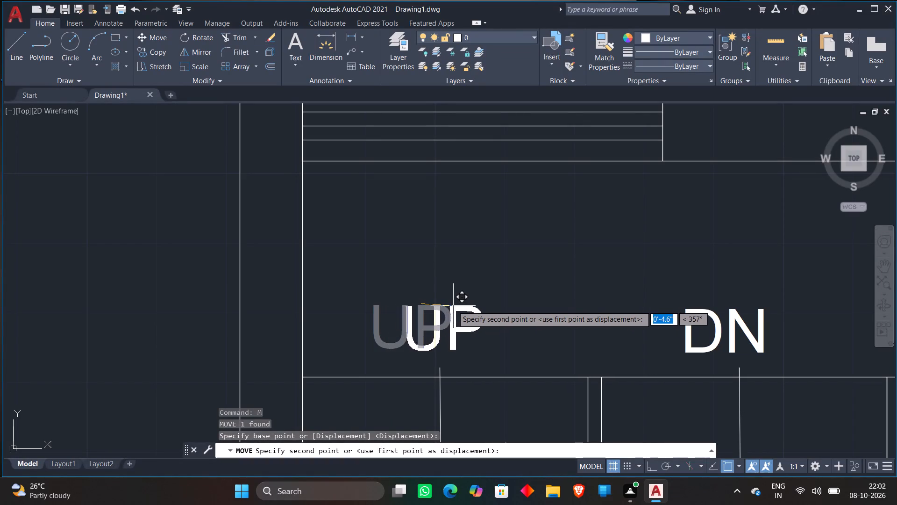
click(450, 306)
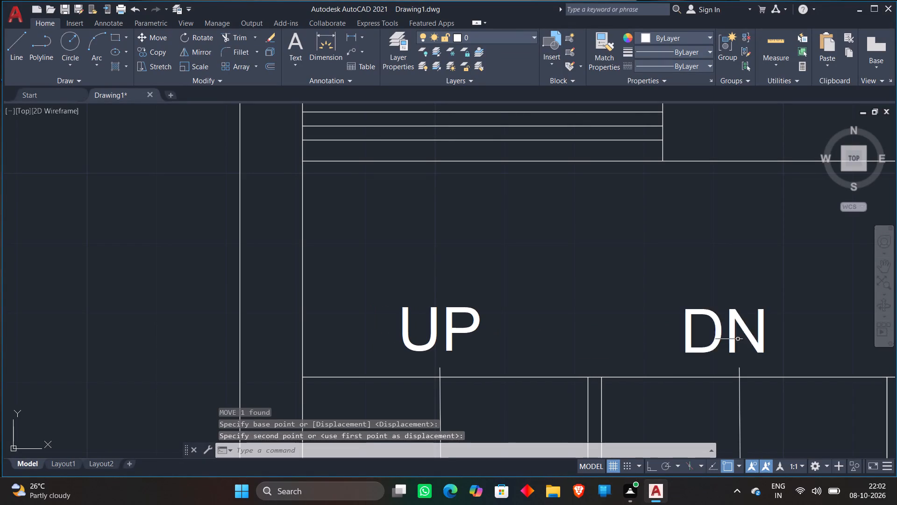
click(734, 340)
text(M)
key(space)
click(734, 340)
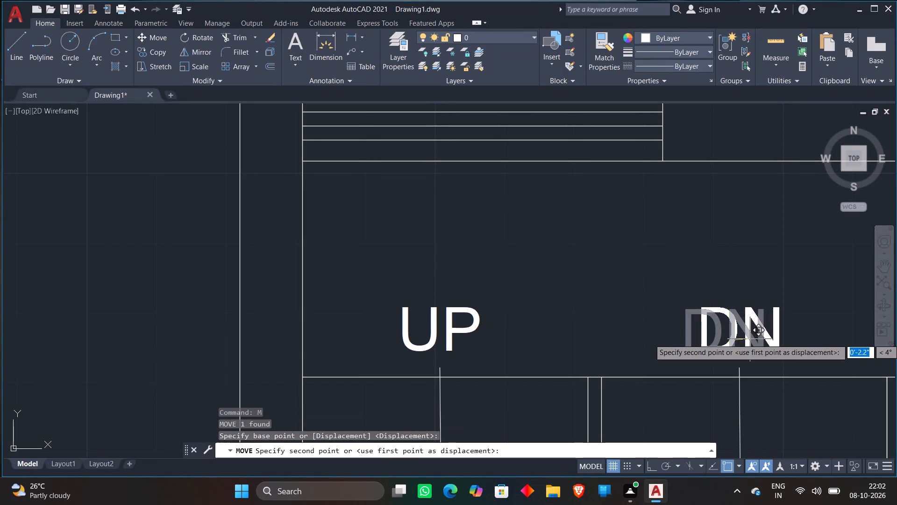
click(750, 339)
key(Escape)
Delete both lines of the BEDROOM 12'X11' label in the upper-floor plan's rear bedroom.
scroll(616, 303, down, 5)
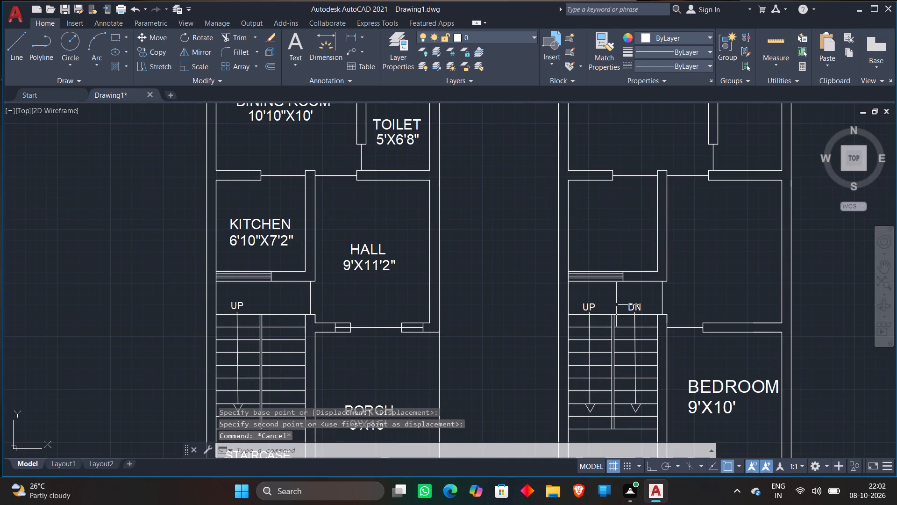
scroll(616, 305, down, 1)
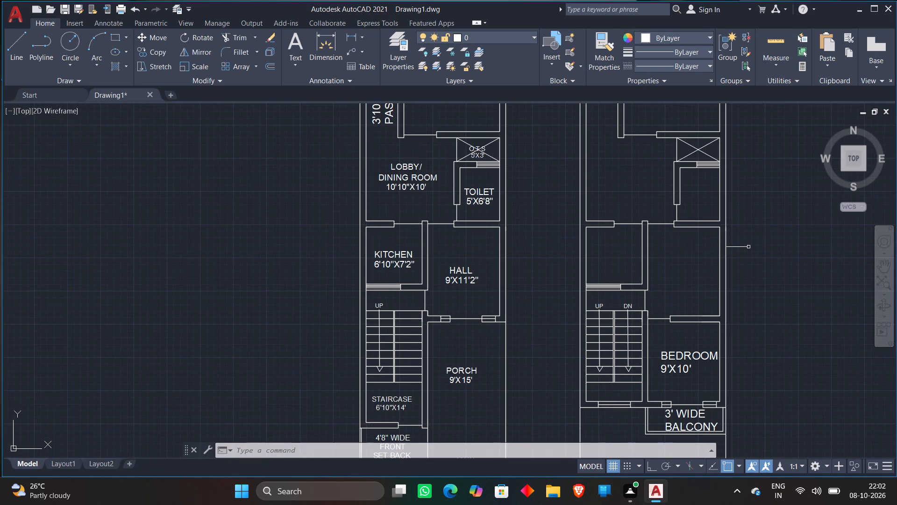
scroll(736, 315, down, 2)
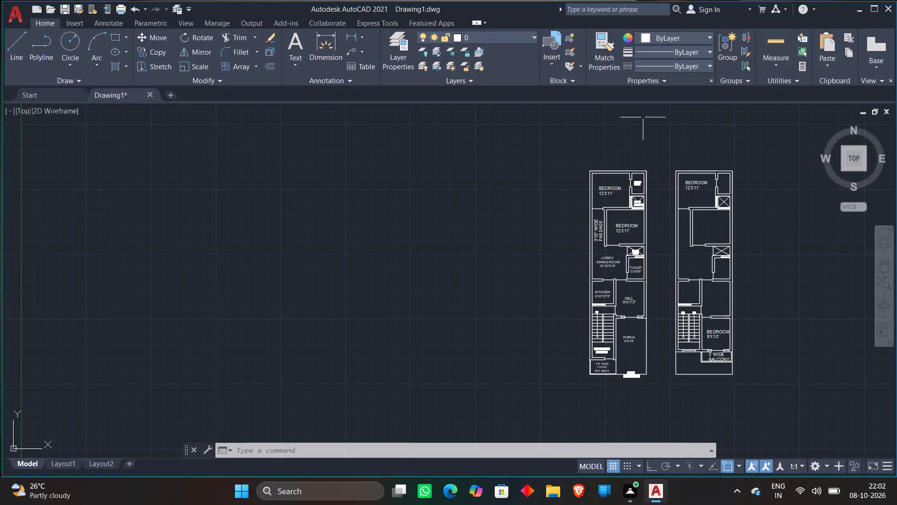
middle_drag(620, 121, 391, 125)
scroll(425, 161, up, 3)
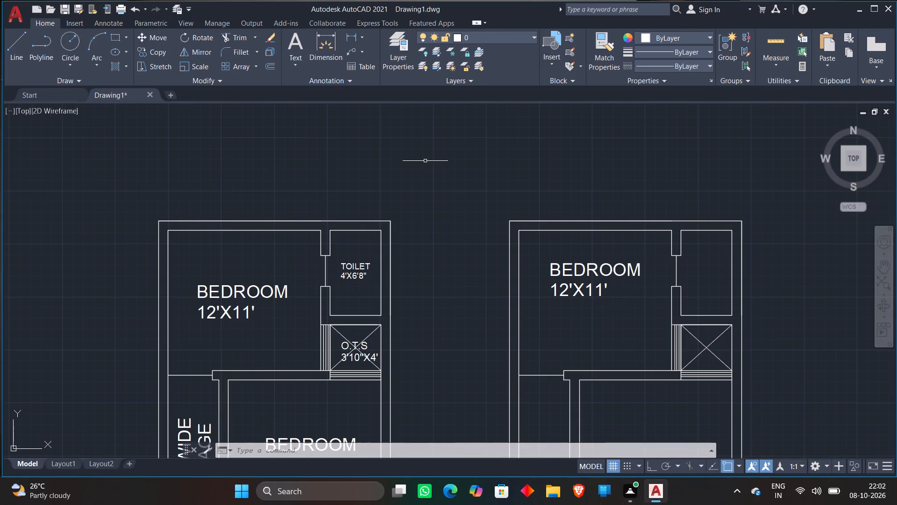
click(565, 266)
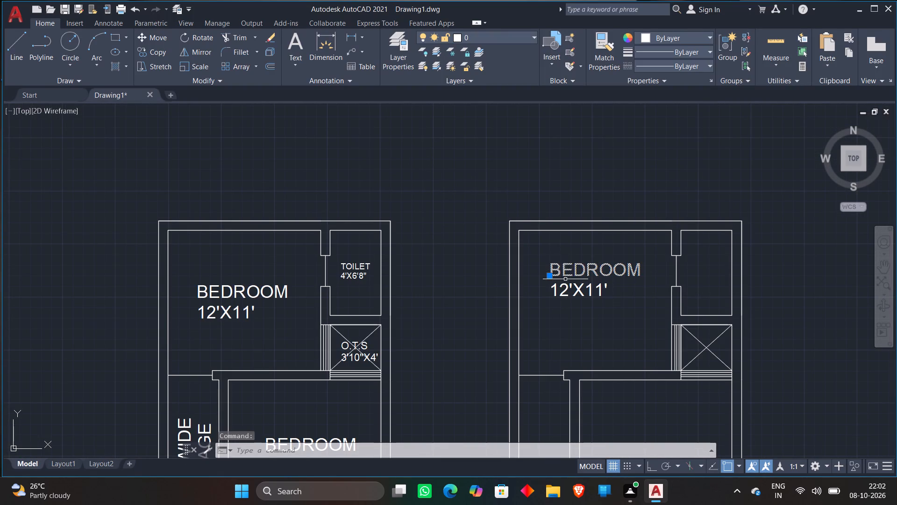
click(564, 287)
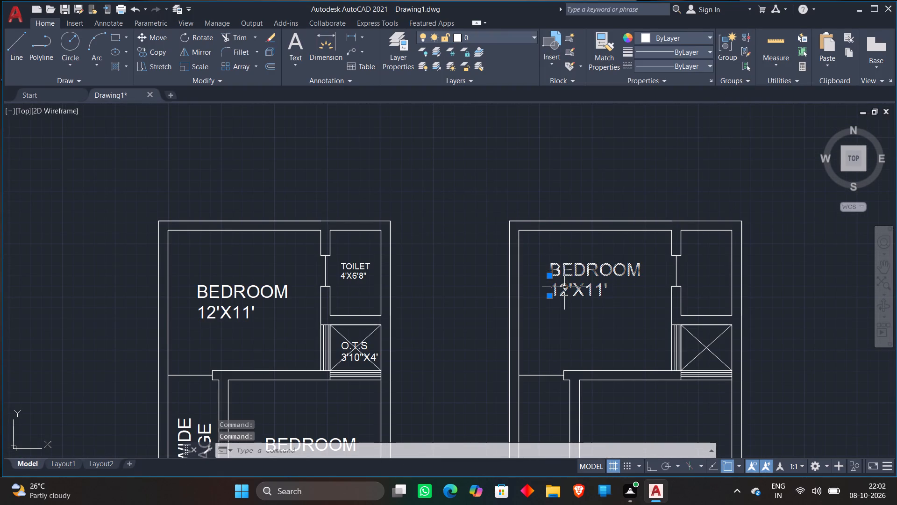
key(Delete)
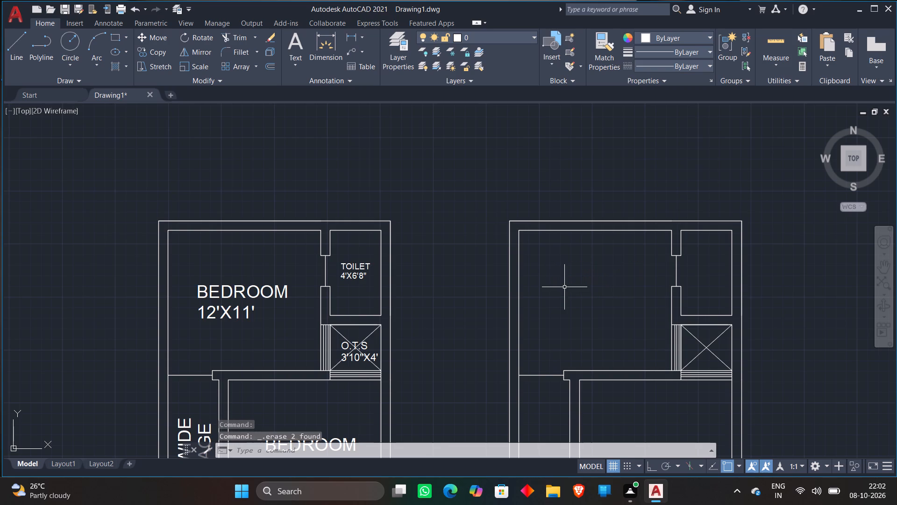
Copy both lines of the ground-floor rear bedroom's BEDROOM 12'X11' label straight across into the upper-floor rear bedroom, with Ortho on.
click(264, 289)
click(216, 306)
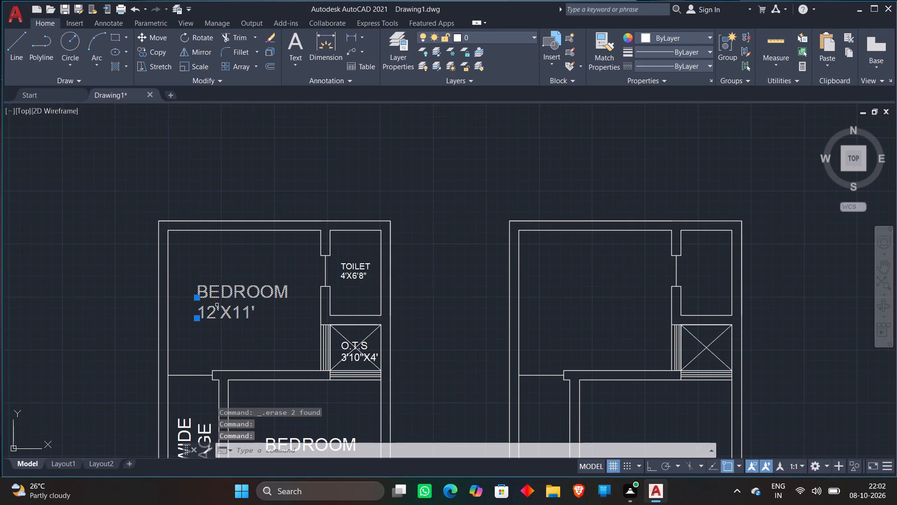
right_click(234, 281)
click(269, 108)
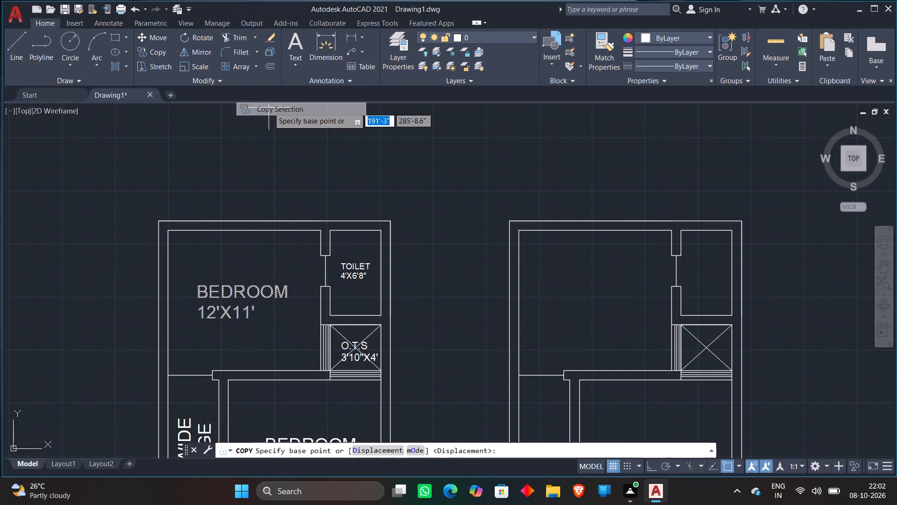
click(231, 310)
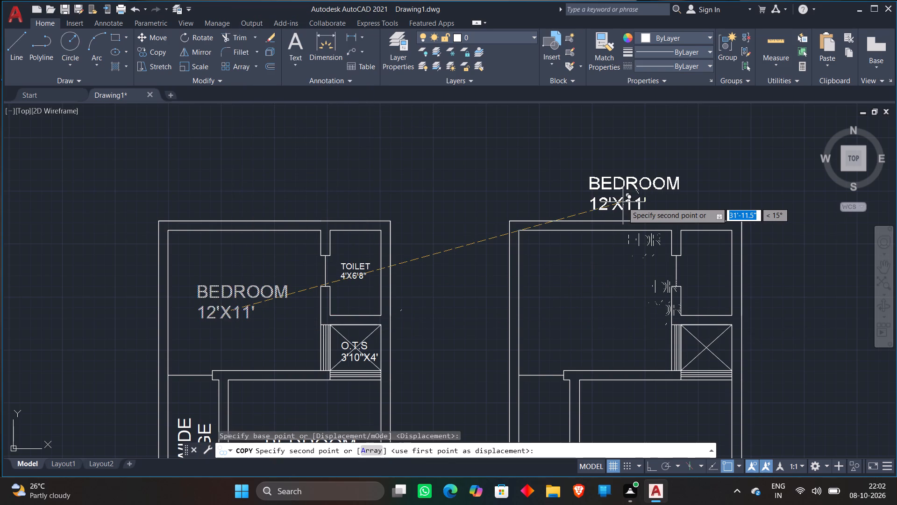
key(F8)
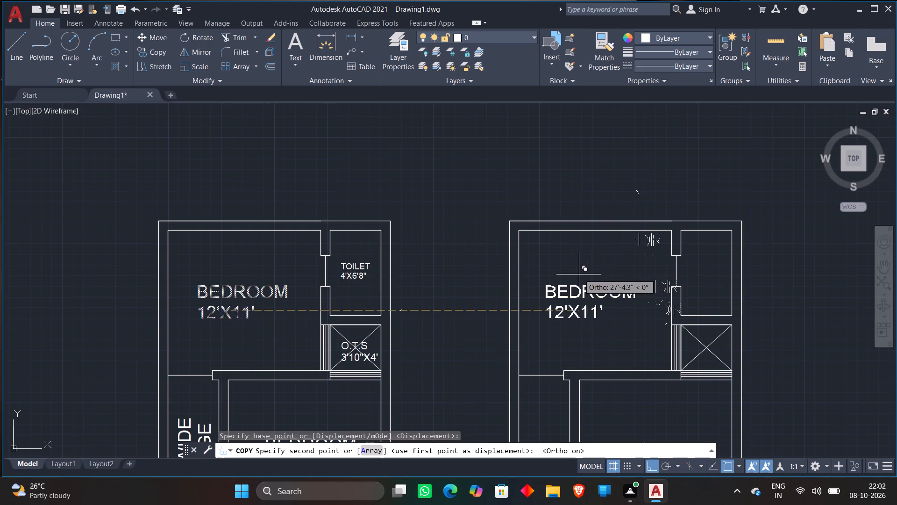
click(579, 274)
key(Escape)
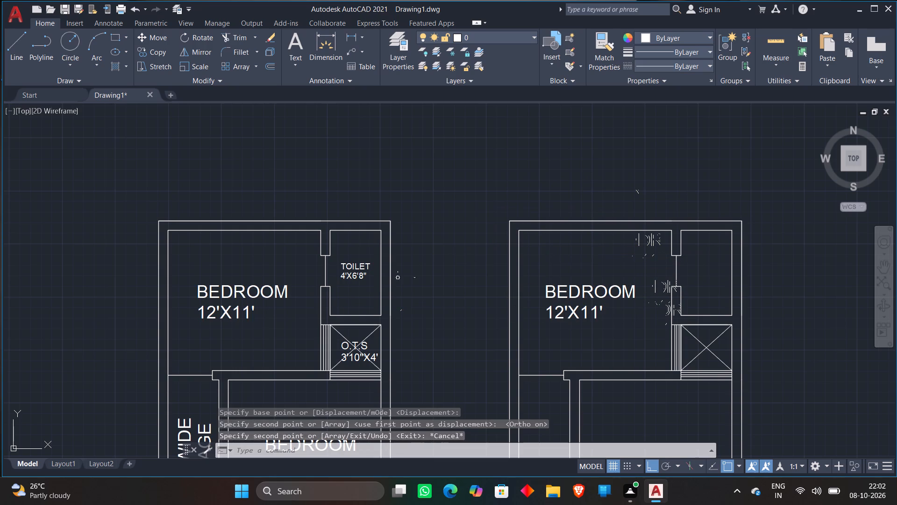
Copy the ground-floor rear TOILET 4'X6'8" label straight across into the matching upper-floor toilet.
click(359, 260)
click(356, 277)
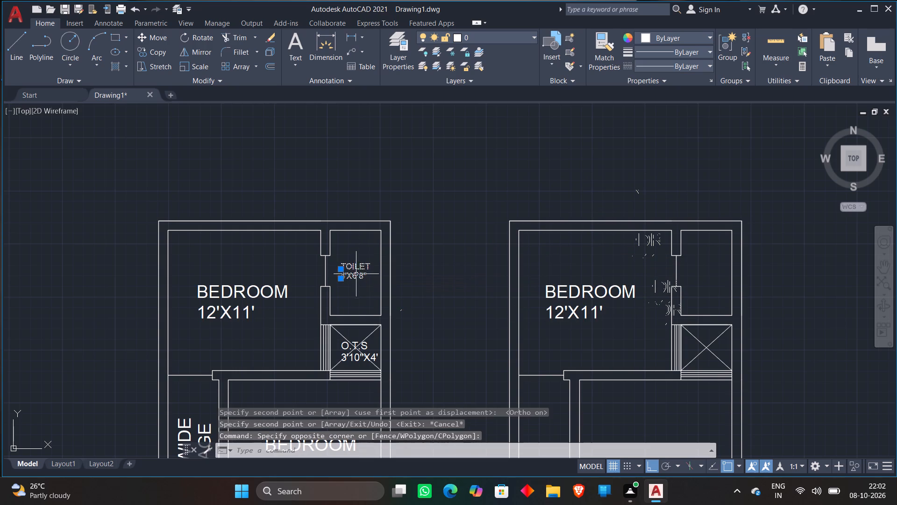
right_click(356, 269)
click(369, 303)
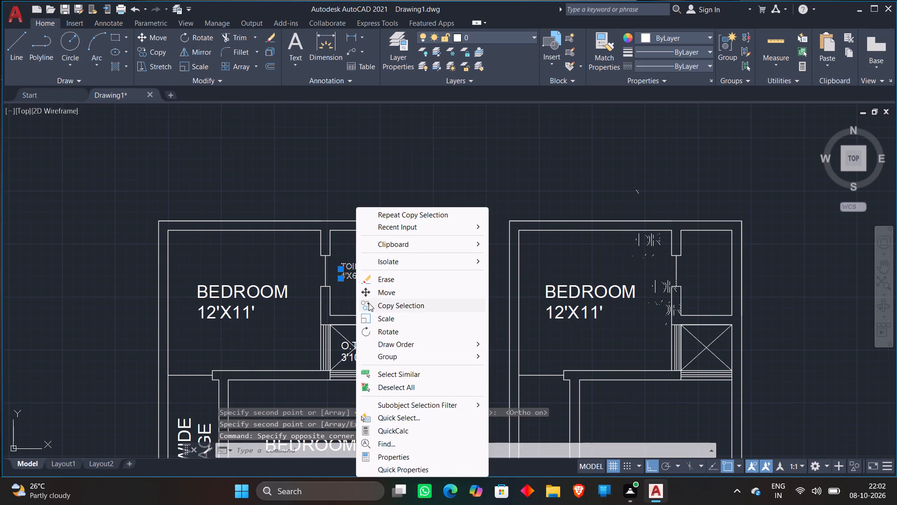
click(352, 269)
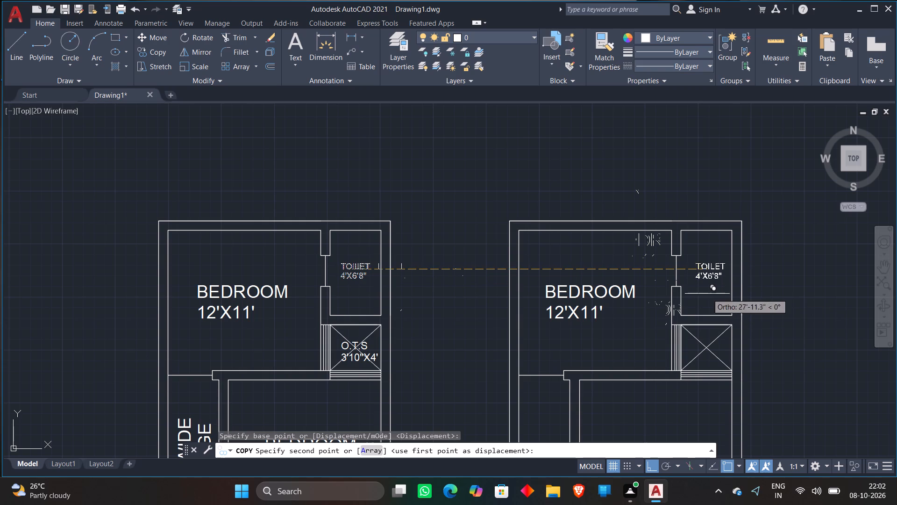
click(705, 294)
key(Escape)
Copy the ground-floor O.T.S 3'10"X4' label straight across into the crossed shaft below the upper-floor rear toilet.
scroll(701, 136, down, 2)
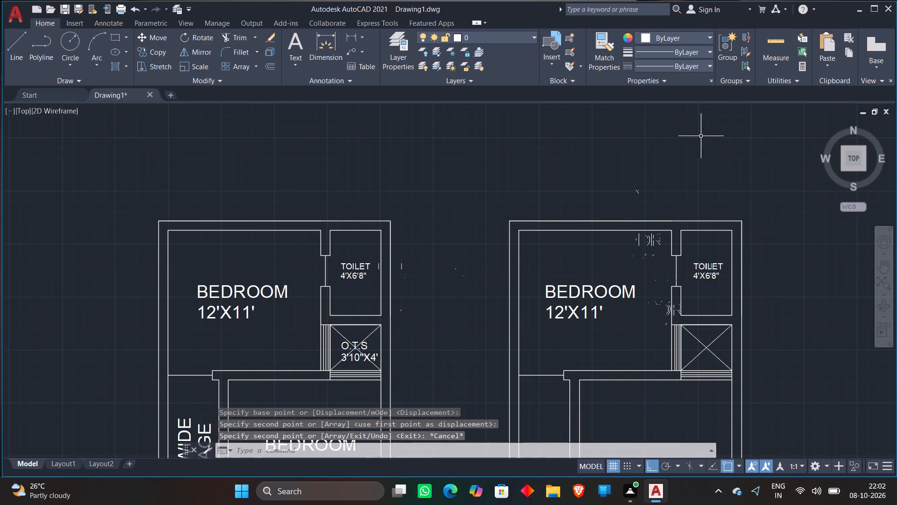
scroll(701, 136, down, 2)
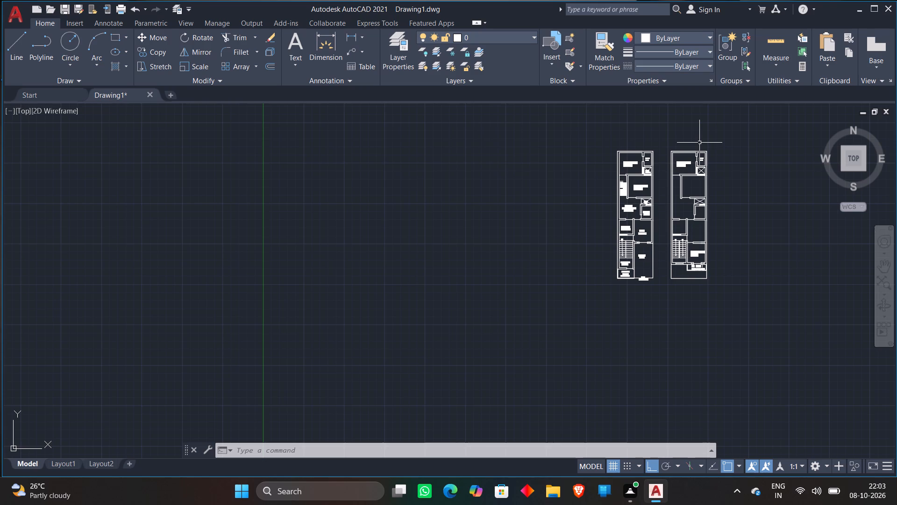
scroll(709, 190, up, 1)
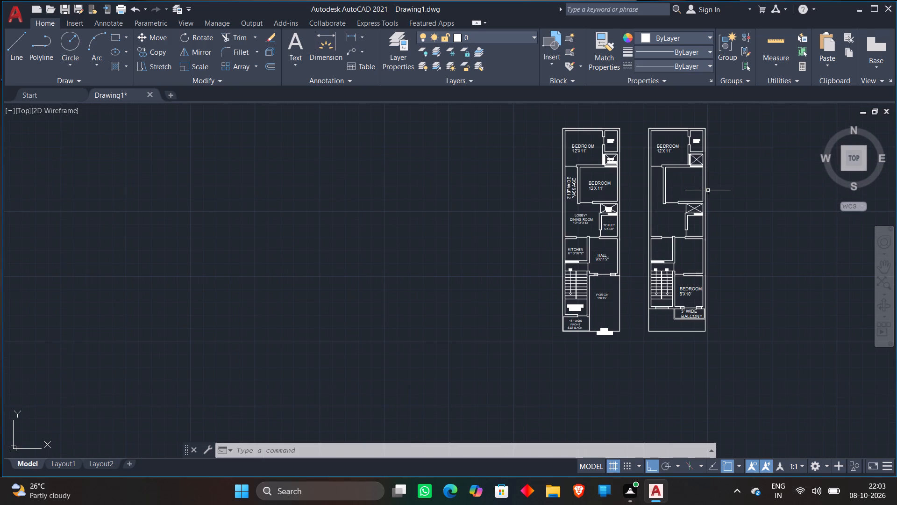
scroll(684, 196, up, 2)
middle_drag(549, 151, 546, 157)
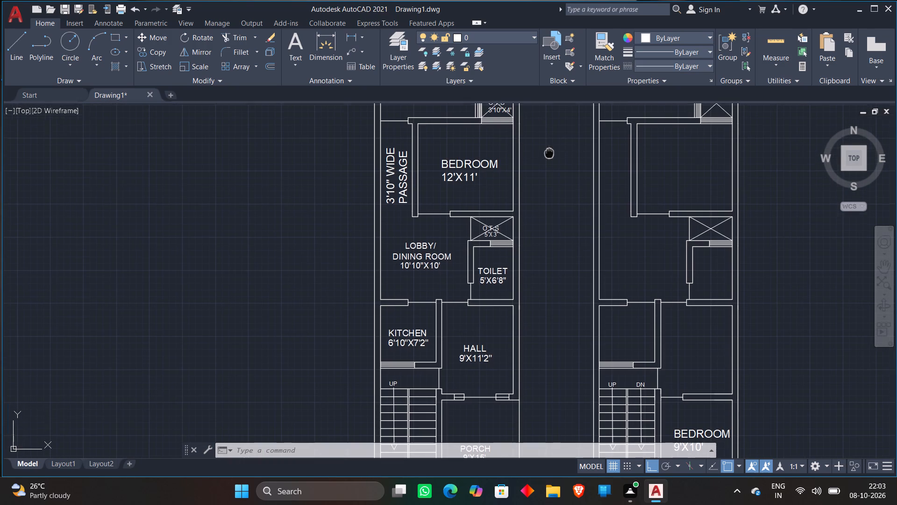
middle_drag(546, 157, 469, 266)
scroll(468, 167, up, 1)
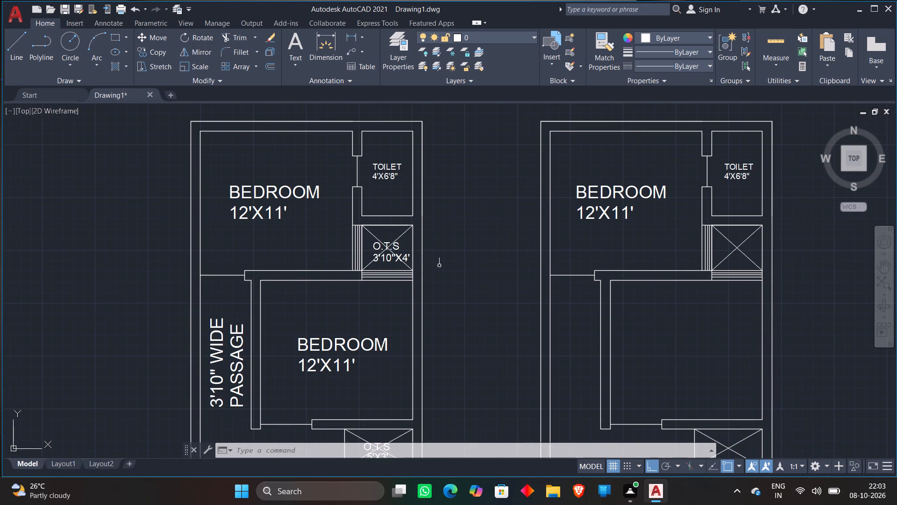
click(378, 247)
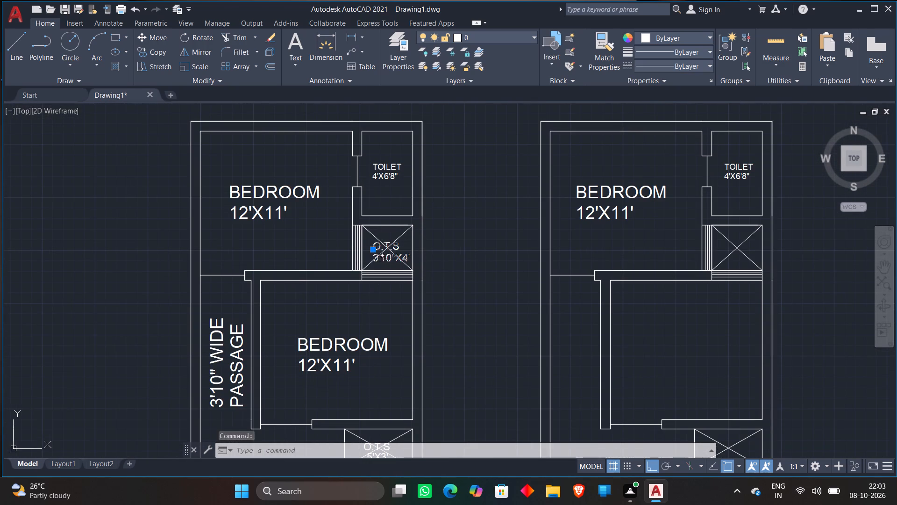
click(378, 260)
right_click(383, 260)
click(402, 305)
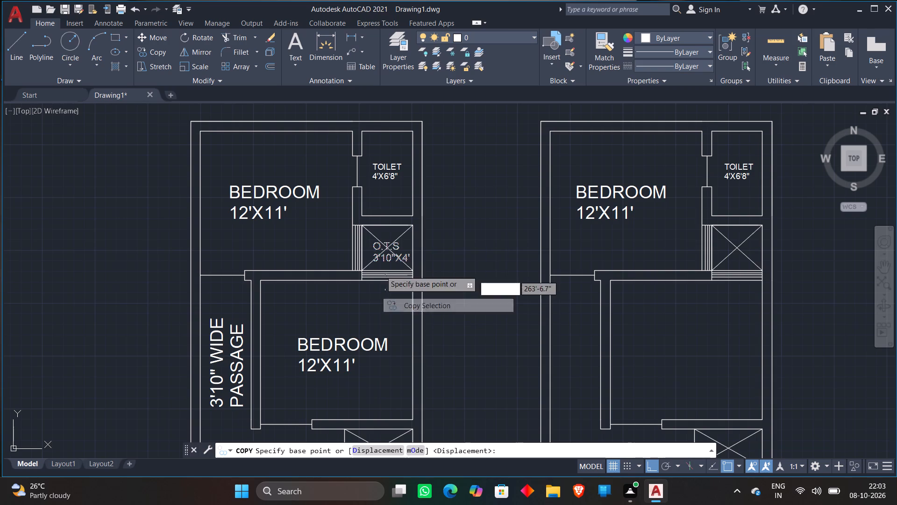
click(377, 256)
scroll(738, 286, up, 2)
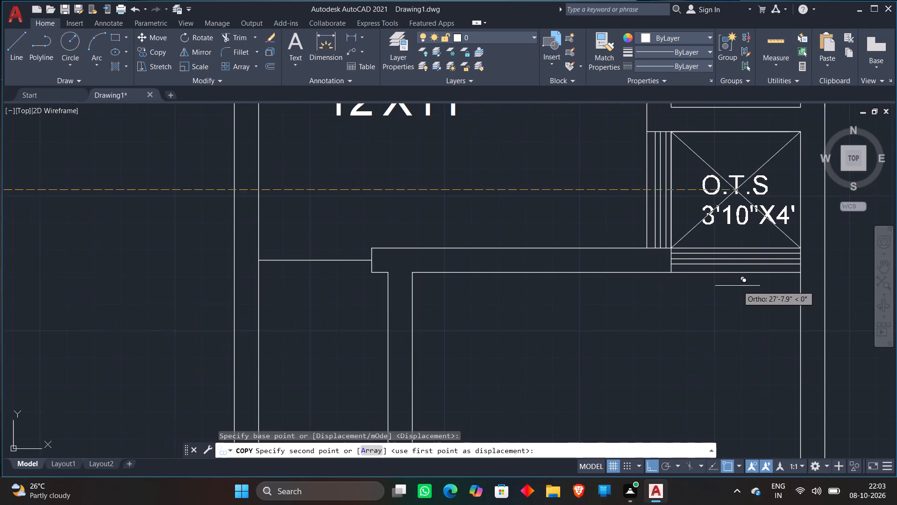
click(734, 285)
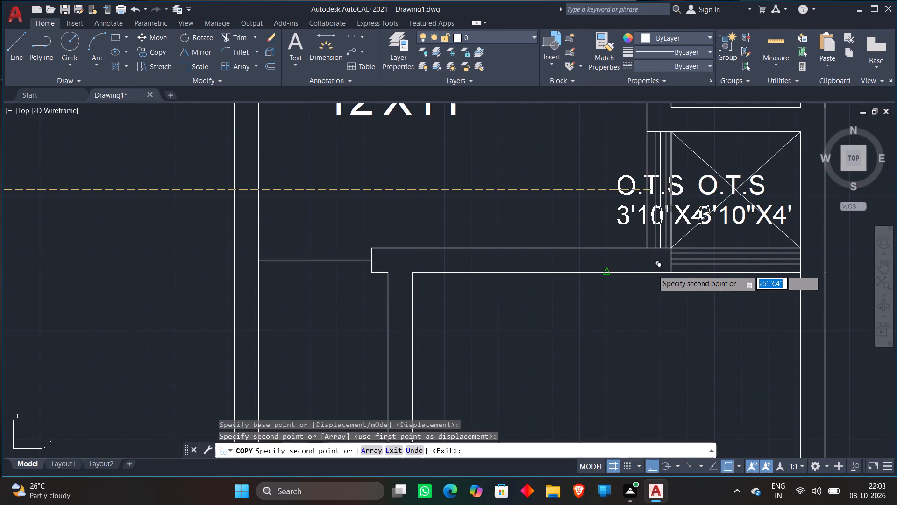
key(Escape)
Copy both lines of the vertical 3'10" WIDE PASSAGE label from the ground-floor plan into the upper-floor passage.
scroll(652, 270, down, 3)
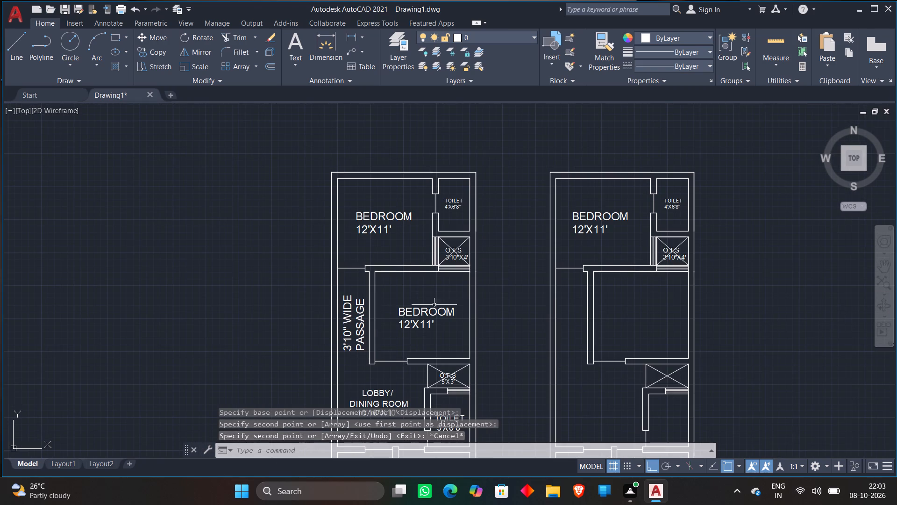
click(348, 325)
click(356, 325)
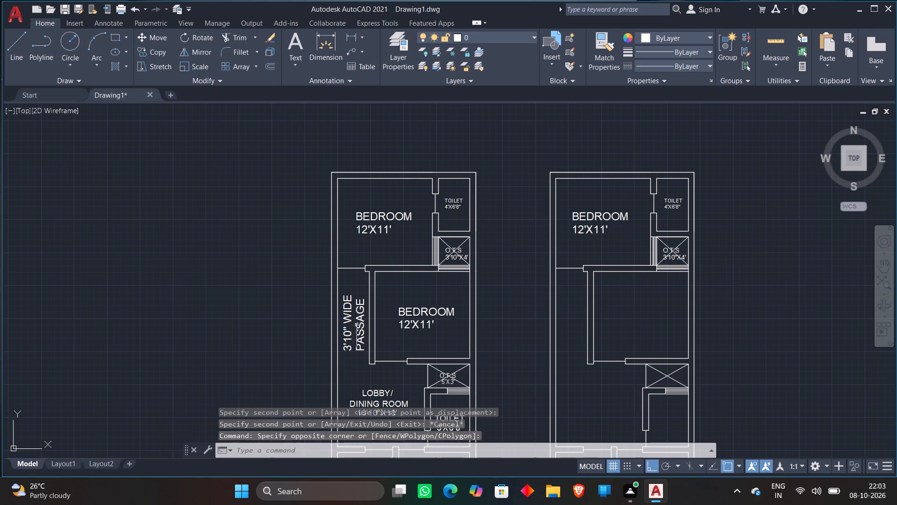
click(360, 318)
click(350, 318)
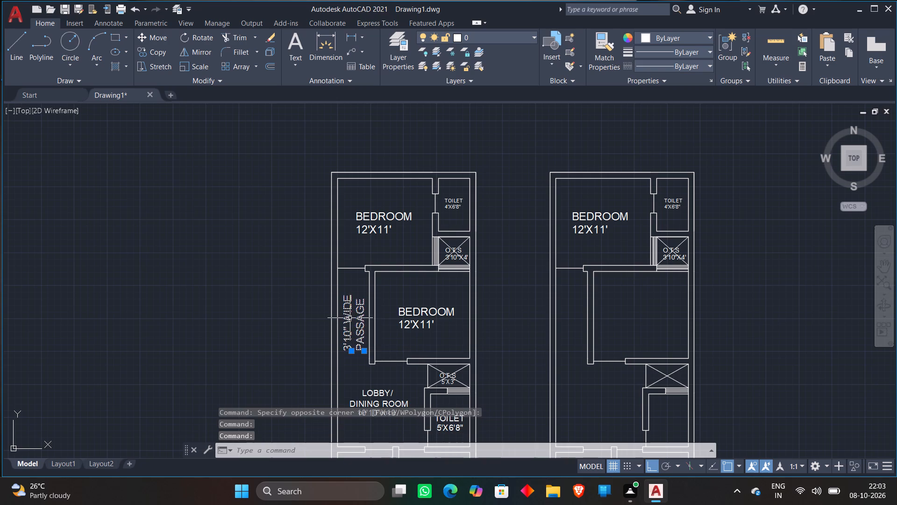
right_click(350, 318)
click(389, 146)
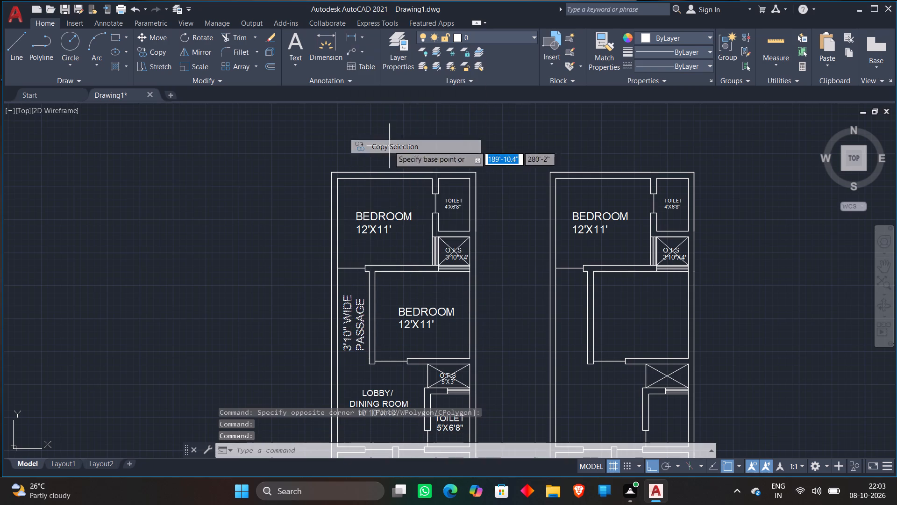
click(352, 325)
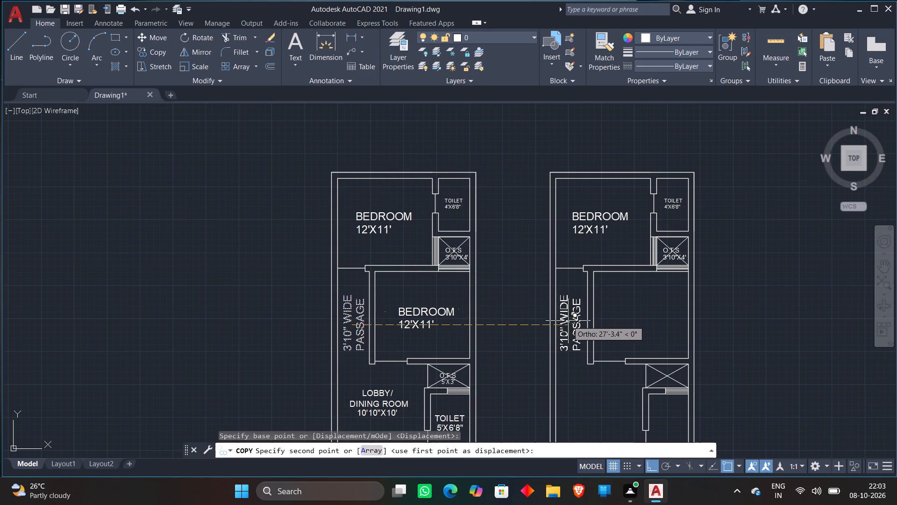
click(571, 317)
key(Escape)
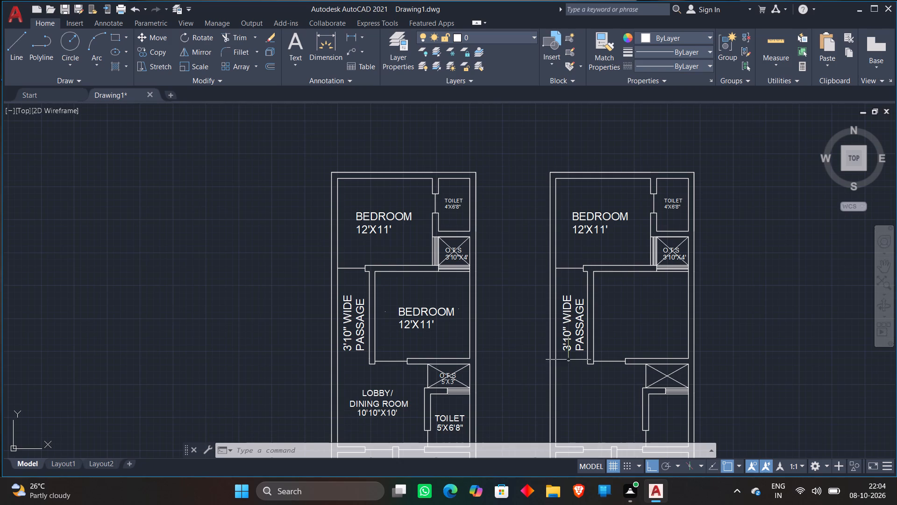
Copy the ground-floor middle bedroom's BEDROOM 12'X11' label straight across into the upper-floor middle bedroom.
click(439, 306)
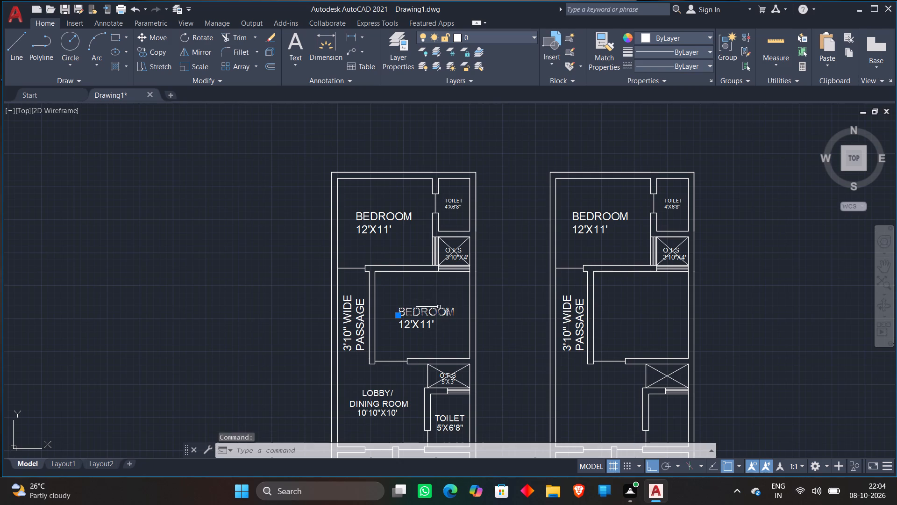
click(427, 327)
right_click(427, 327)
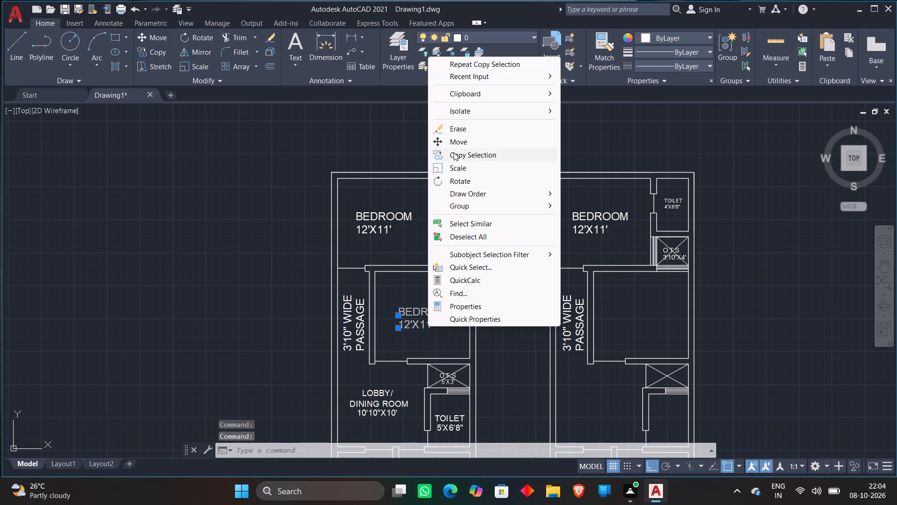
click(454, 152)
click(411, 323)
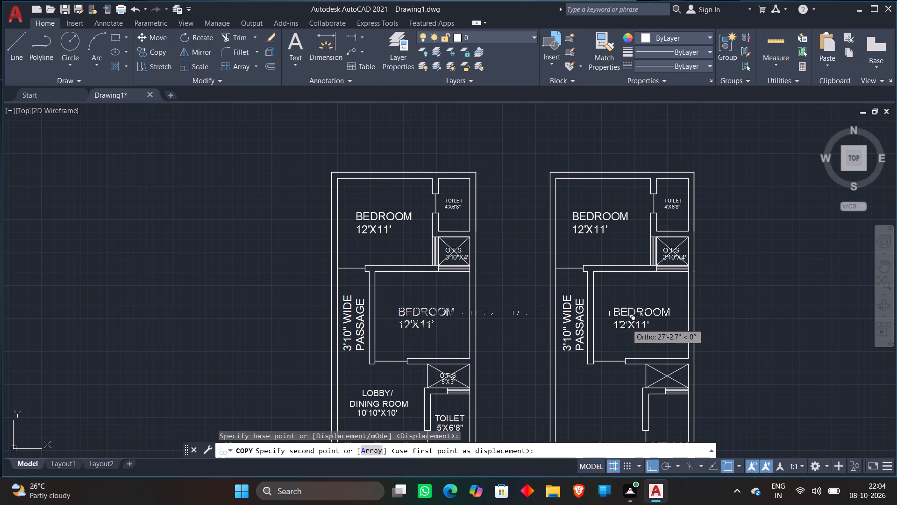
click(626, 324)
key(Escape)
Move the 12'X11' size text in the ground-floor rear bedroom rightward so it sits centred beneath BEDROOM.
scroll(383, 207, up, 1)
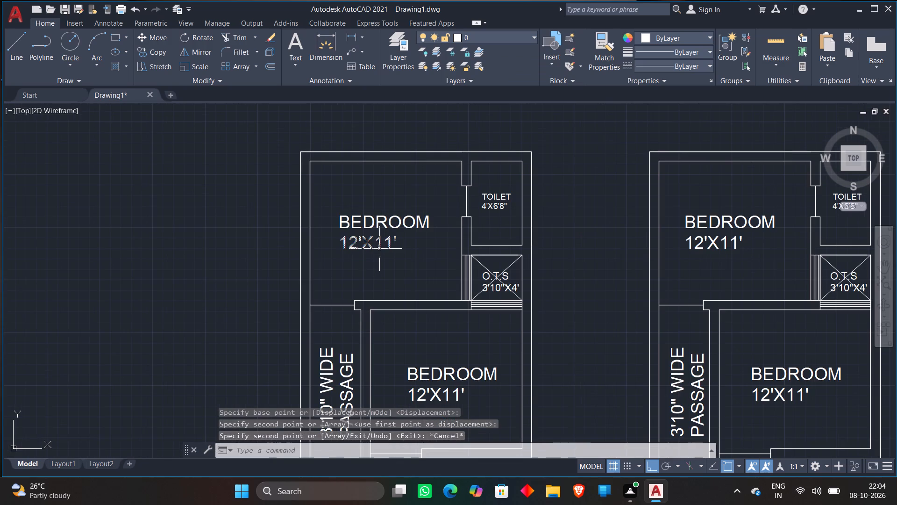
click(380, 244)
text(M)
key(space)
click(380, 244)
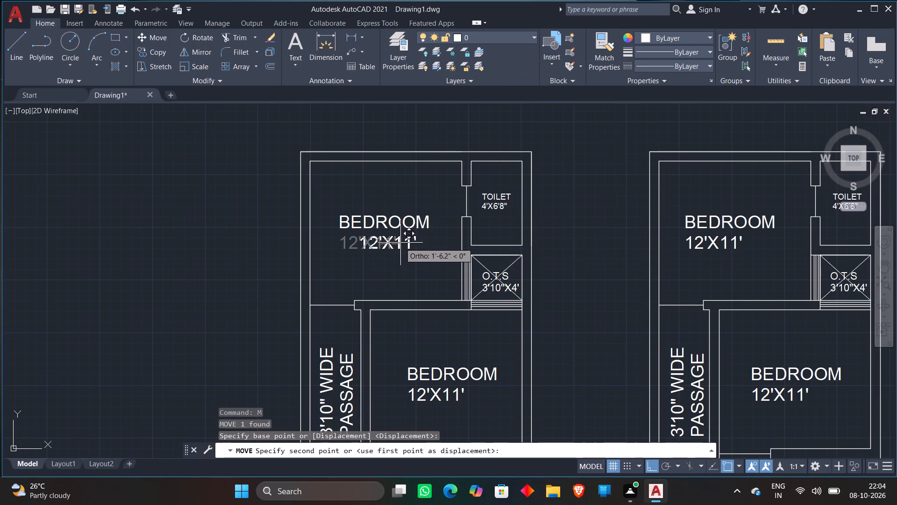
click(399, 243)
Move the 12'X11' size text in the ground-floor middle bedroom rightward and fine-tune it to sit centred beneath BEDROOM.
click(430, 396)
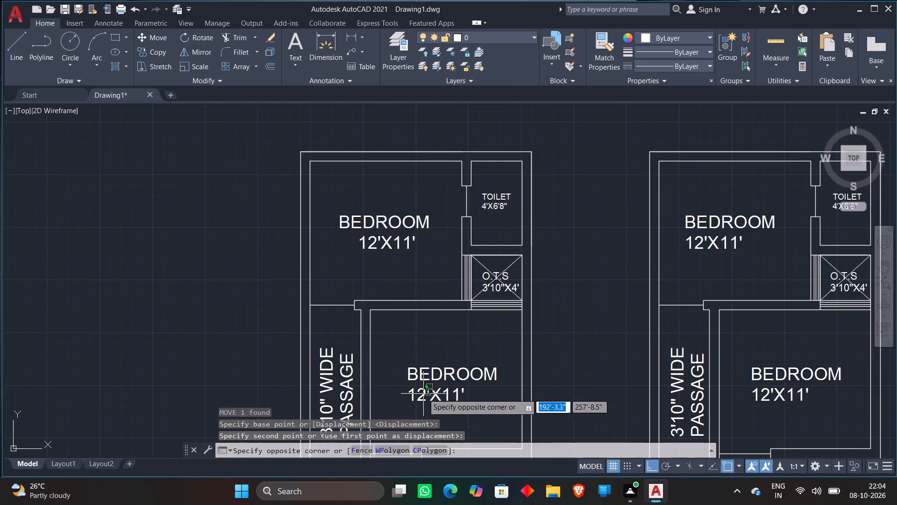
click(423, 394)
text(M)
key(space)
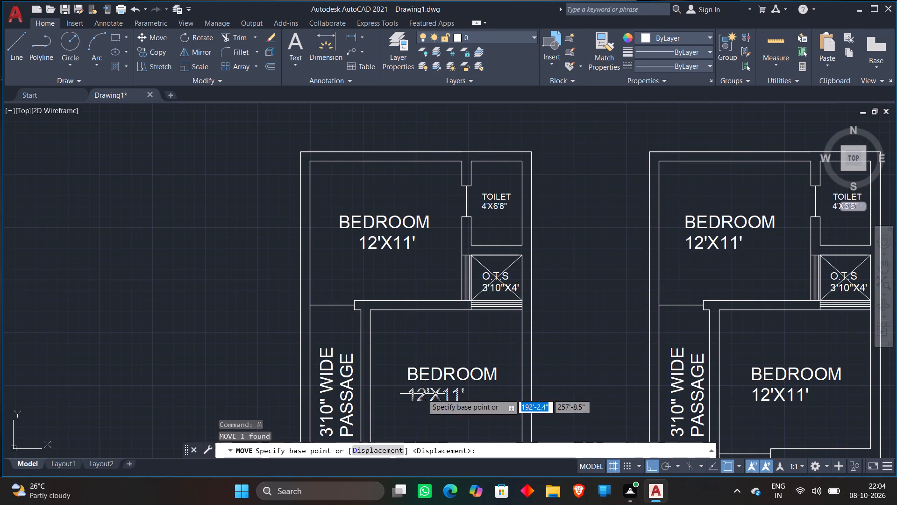
click(422, 394)
click(441, 391)
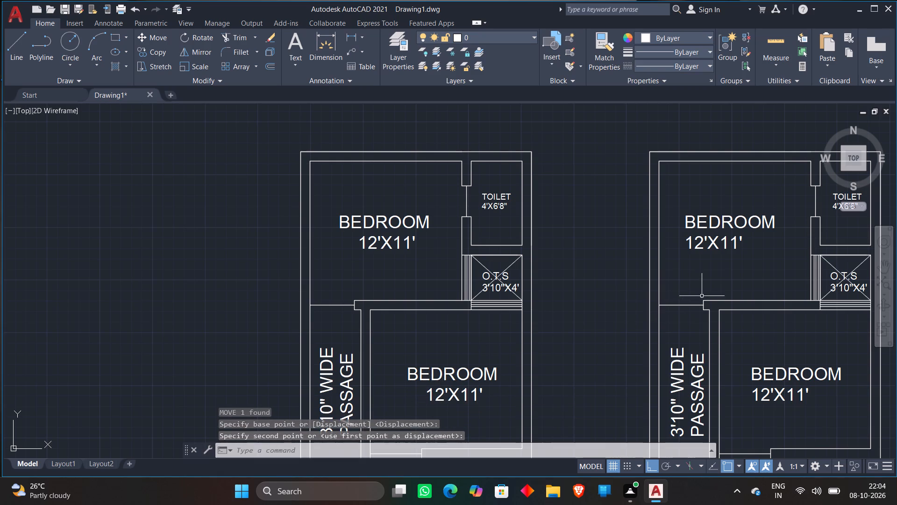
click(475, 388)
text(M)
key(space)
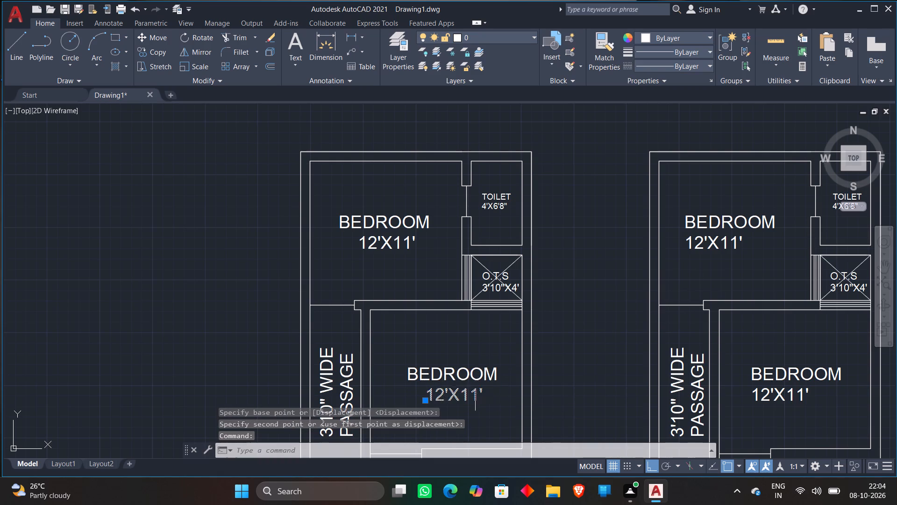
click(475, 388)
click(470, 389)
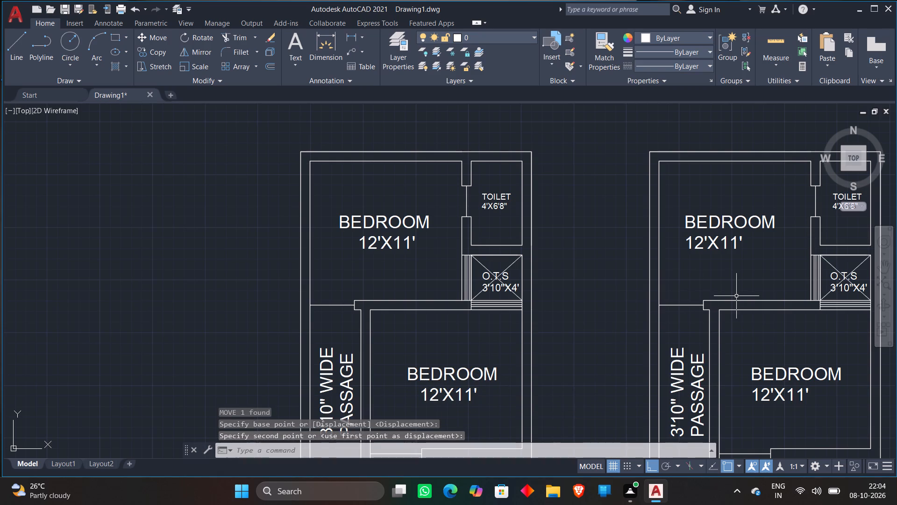
Move the 12'X11' size text in the upper-floor rear bedroom rightward so it sits centred beneath BEDROOM.
click(727, 248)
text(M)
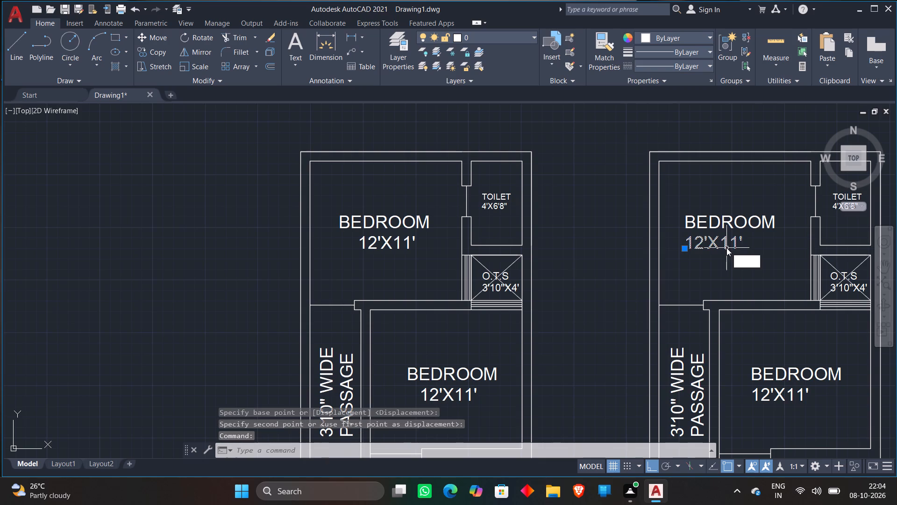
key(space)
click(726, 248)
click(741, 248)
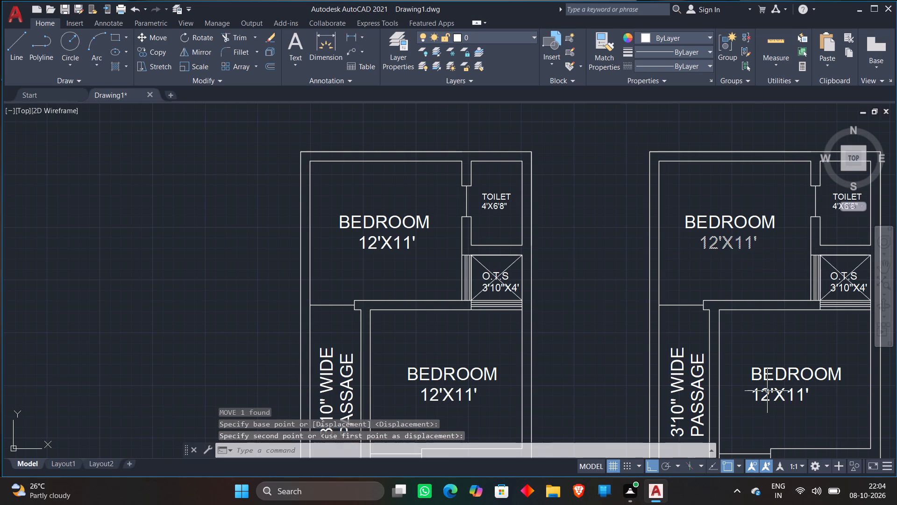
Move the 12'X11' size text in the upper-floor middle bedroom rightward so it sits centred beneath BEDROOM.
click(769, 395)
text(M)
key(space)
click(769, 395)
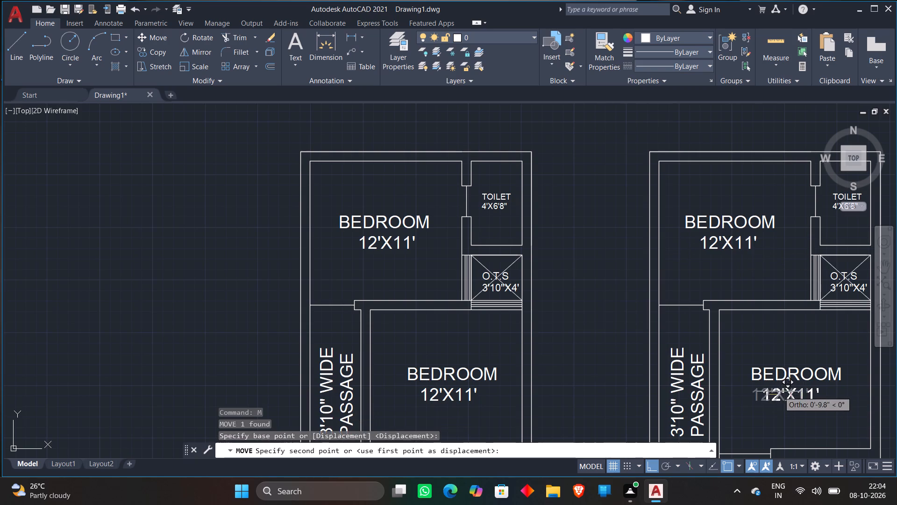
click(785, 391)
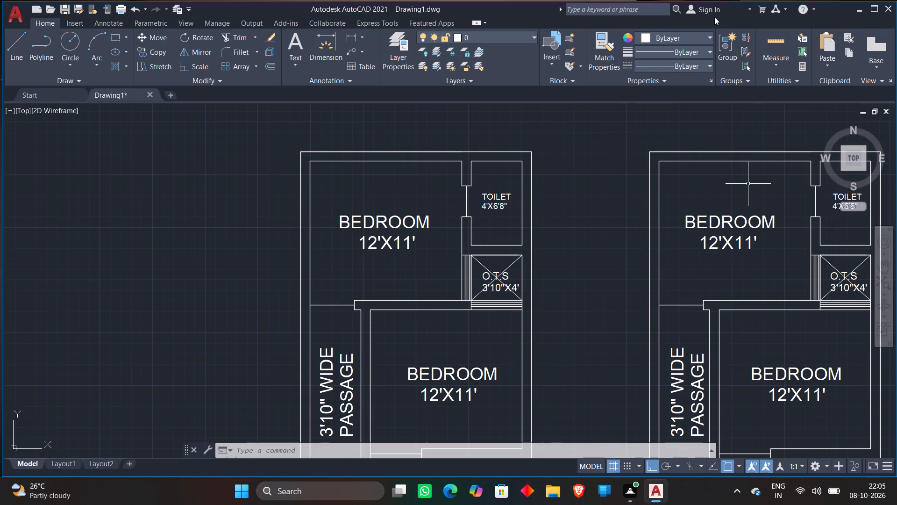
Copy the ground-floor LOBBY/ DINING ROOM 10'10"X10' label straight across into the matching upper-floor space.
scroll(679, 60, down, 2)
scroll(654, 153, down, 1)
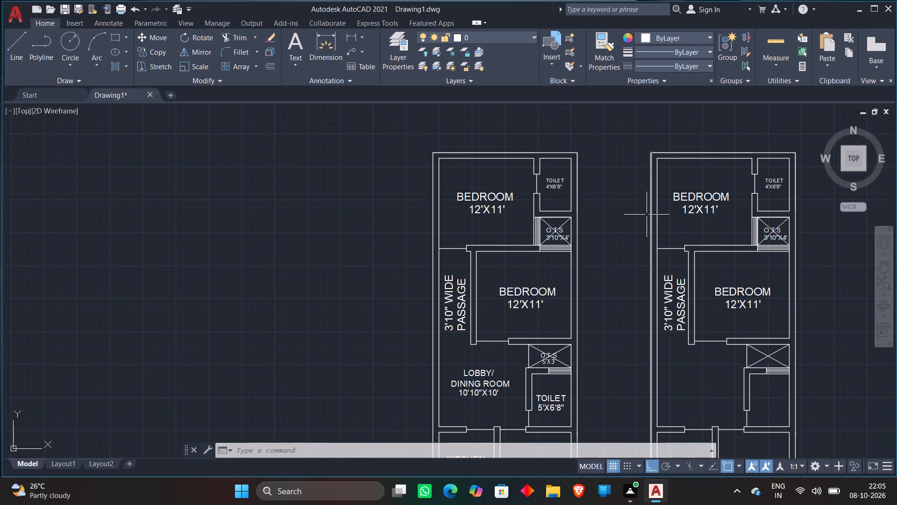
middle_drag(621, 284, 583, 175)
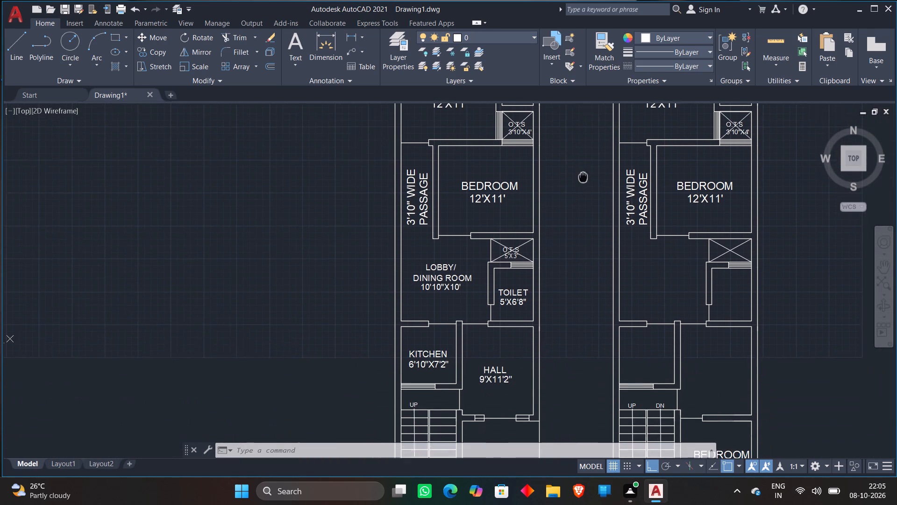
middle_drag(583, 175, 583, 174)
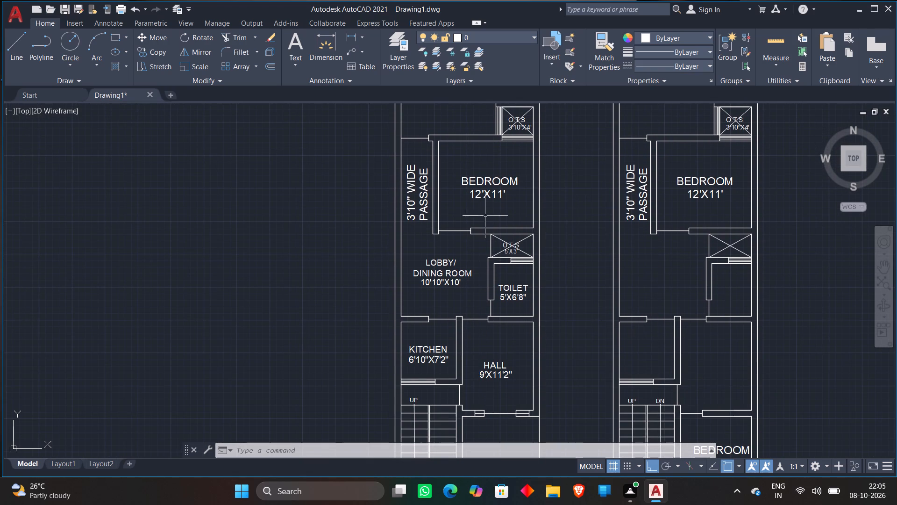
click(449, 261)
click(449, 268)
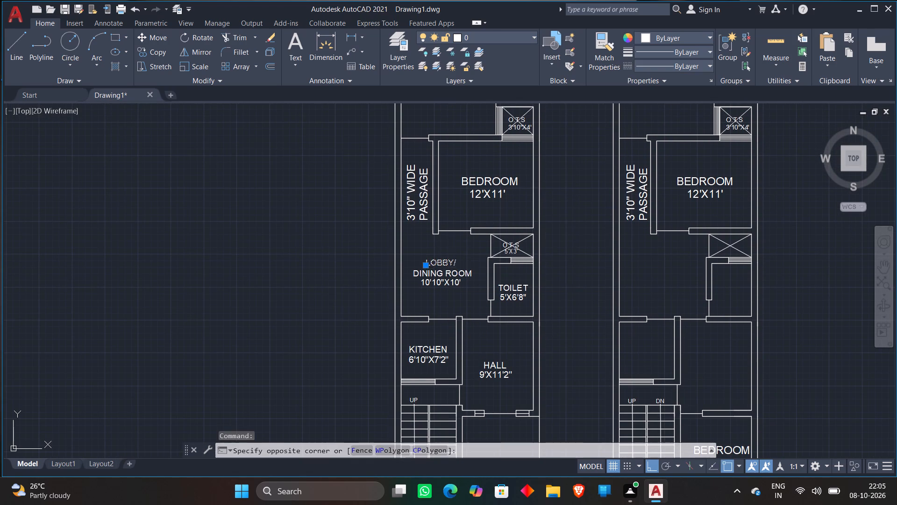
click(449, 286)
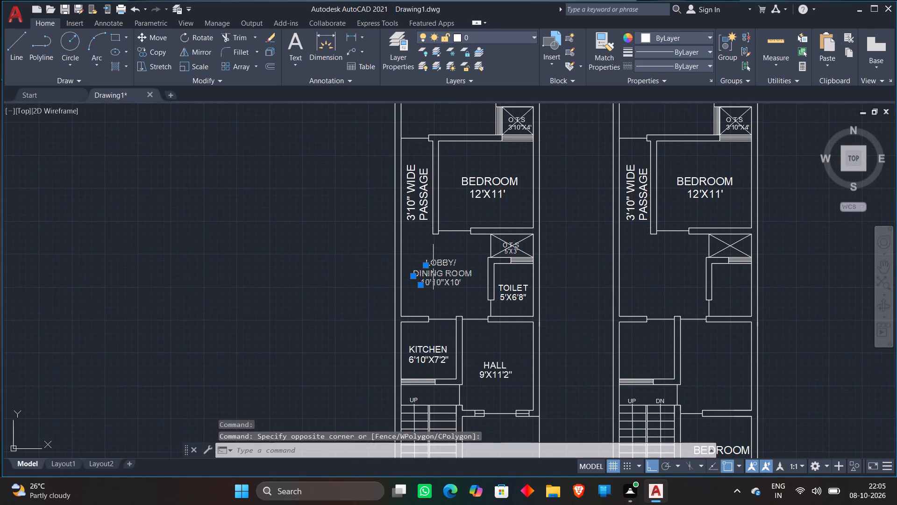
right_click(433, 268)
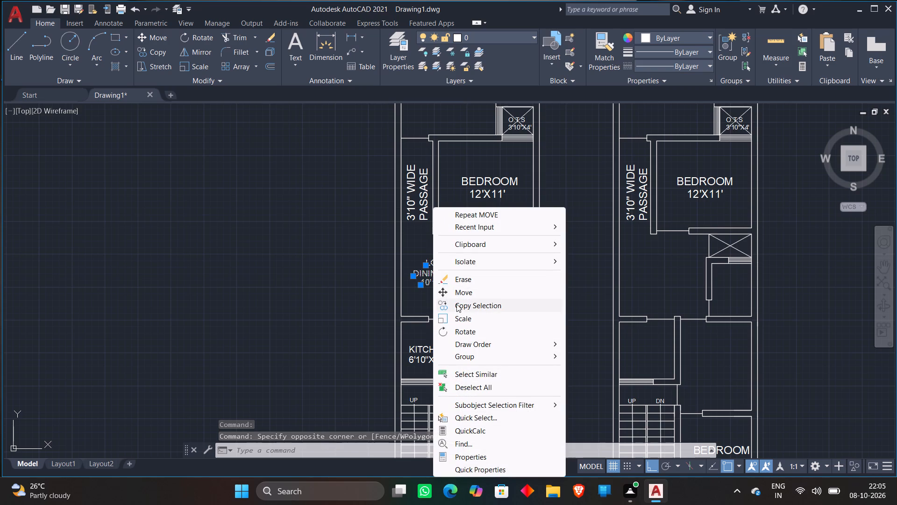
click(456, 300)
click(429, 276)
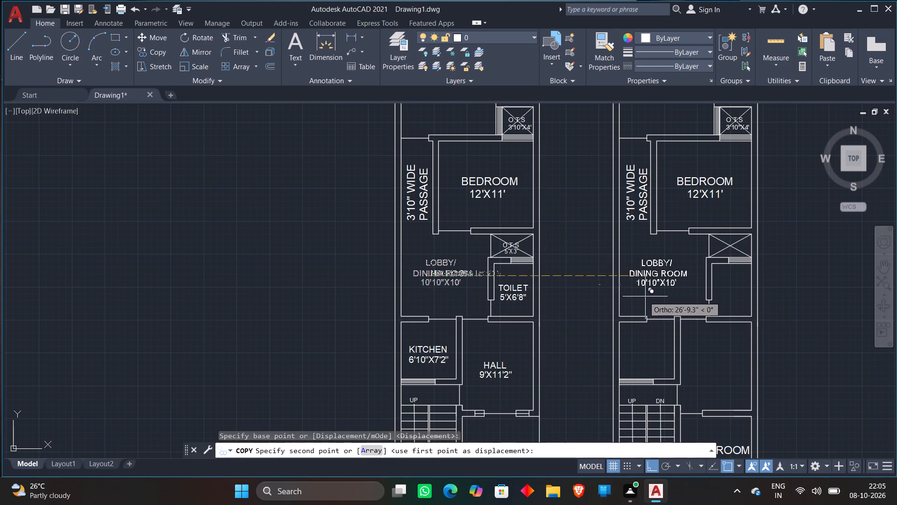
click(649, 297)
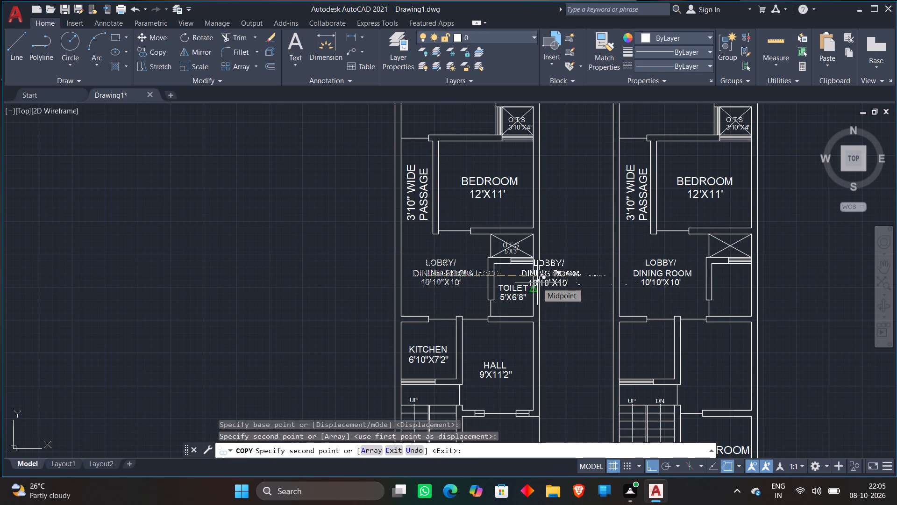
key(Escape)
key(Escape)
Copy the O.T.S 5'X3' label from the ground-floor shaft straight across into the matching upper-floor shaft.
scroll(513, 244, up, 2)
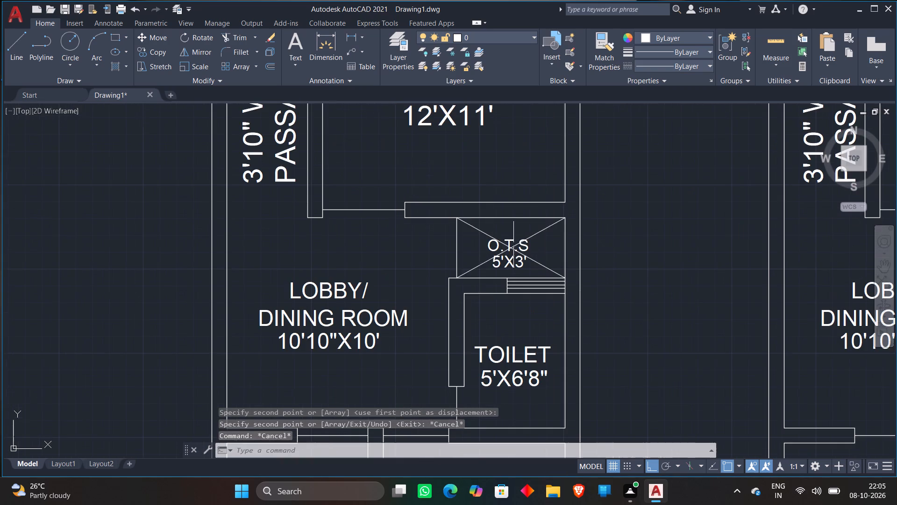
click(513, 245)
key(Escape)
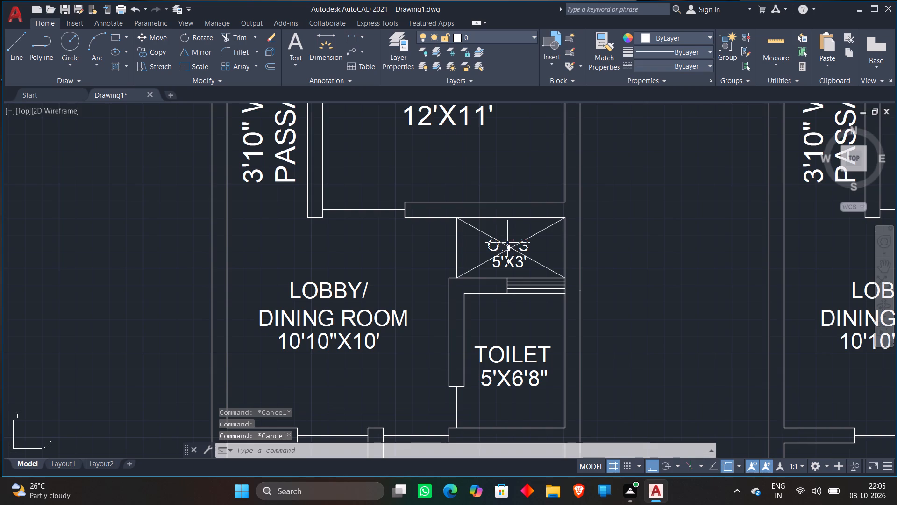
click(507, 243)
click(508, 258)
right_click(509, 258)
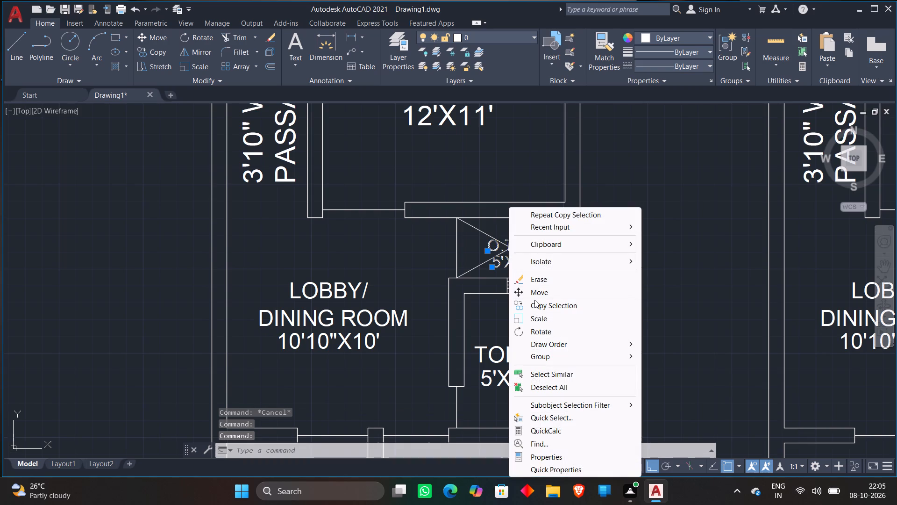
click(534, 300)
click(513, 260)
scroll(659, 273, down, 1)
middle_drag(659, 272, 484, 260)
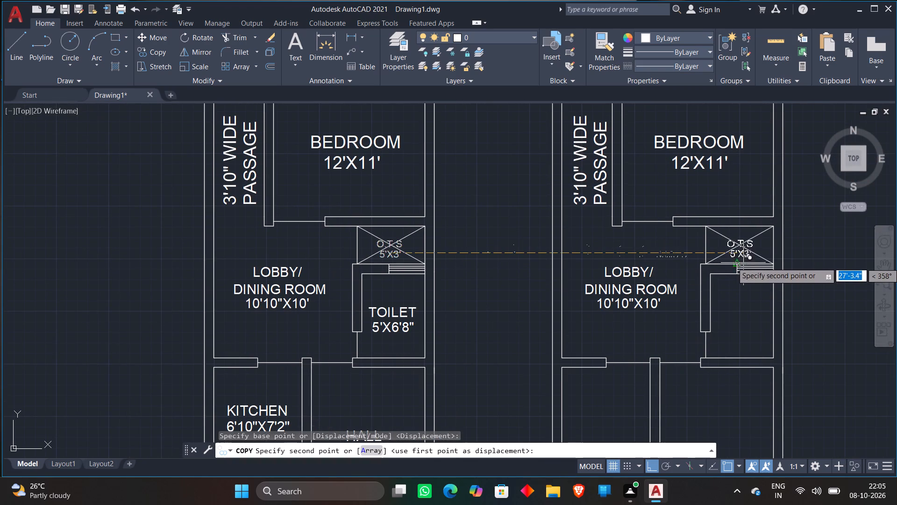
scroll(743, 260, up, 2)
click(743, 259)
key(Escape)
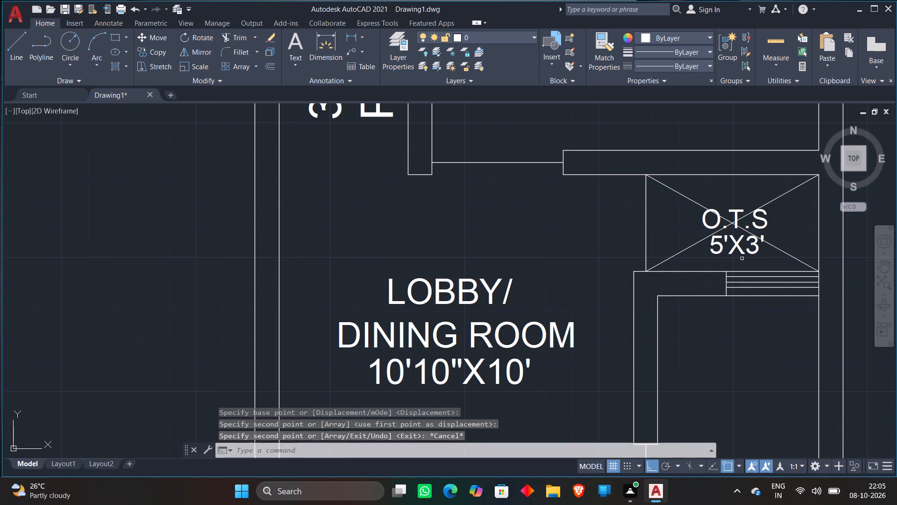
Move the TOILET 5'X6'8" label in the ground-floor toilet straight up so it sits nearer the middle of the room.
scroll(731, 211, down, 2)
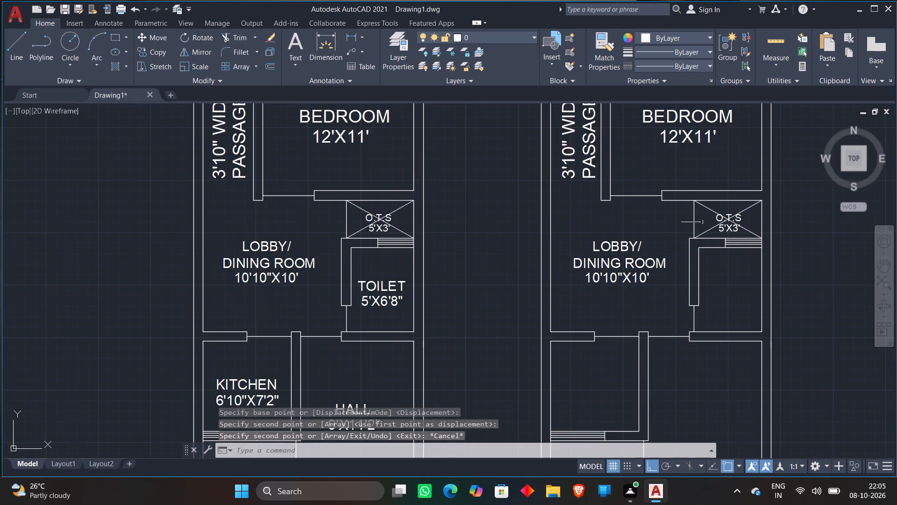
scroll(700, 224, down, 1)
scroll(507, 270, up, 2)
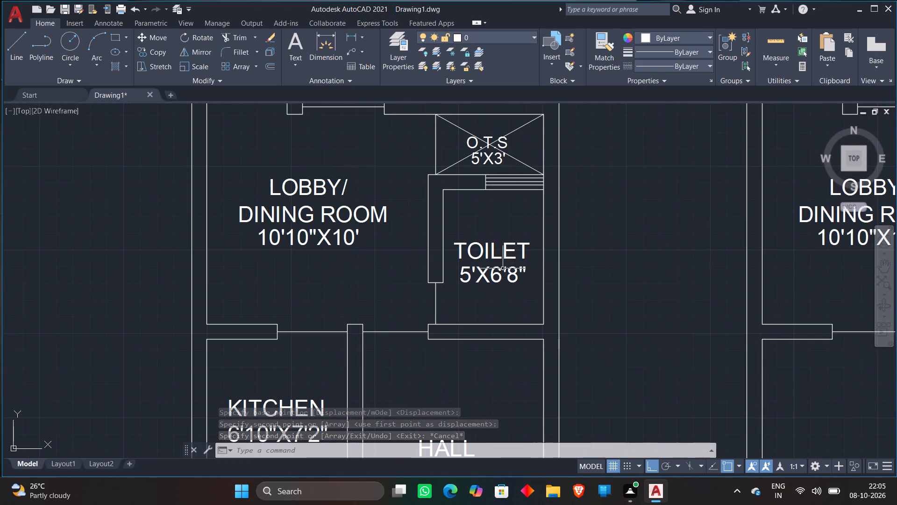
click(500, 256)
click(499, 276)
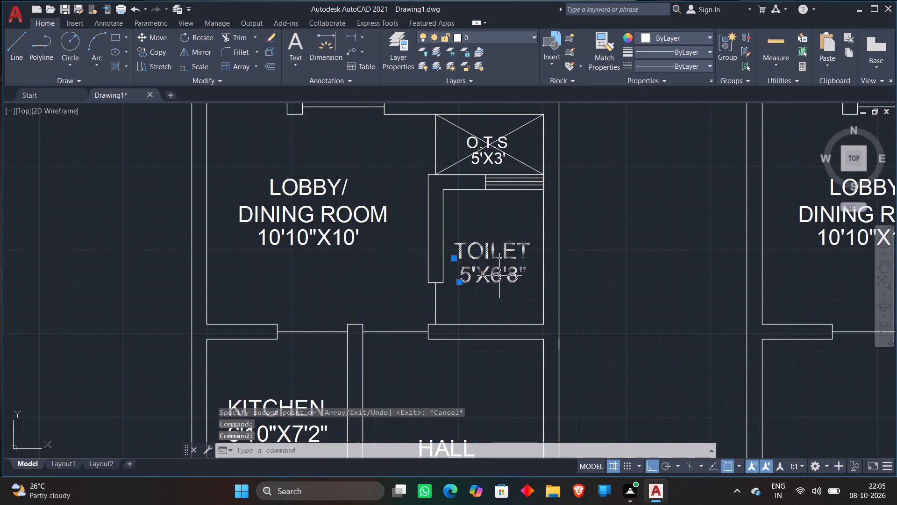
text(M)
key(space)
click(499, 276)
click(499, 255)
Copy the ground-floor TOILET 5'X6'8" label straight across into the matching upper-floor toilet.
click(497, 234)
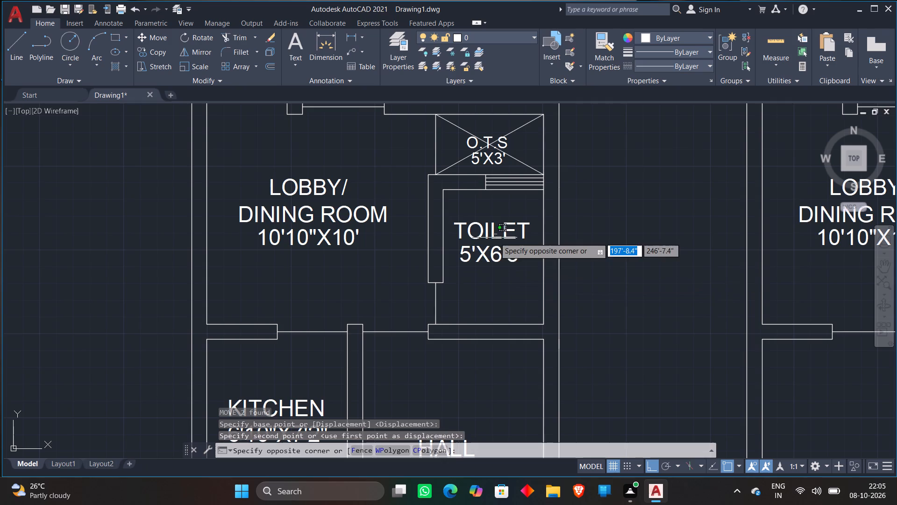
click(485, 256)
right_click(491, 244)
click(532, 304)
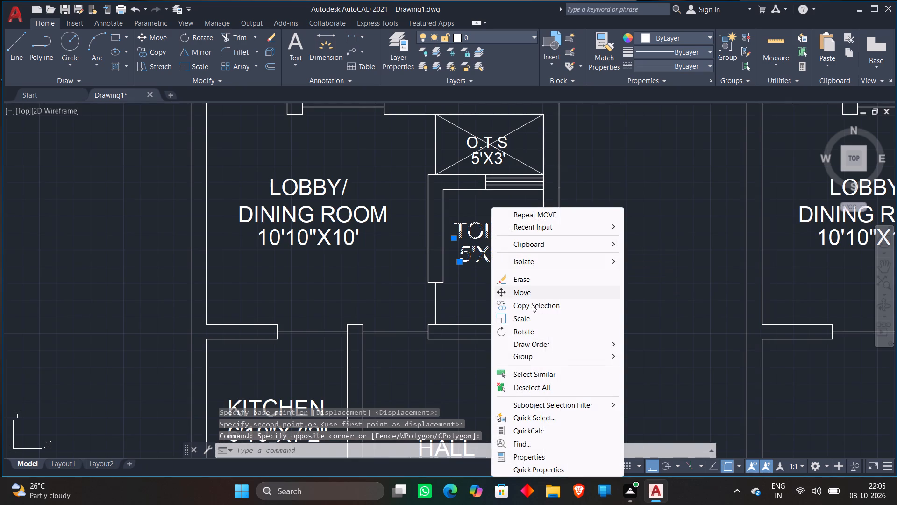
click(492, 245)
scroll(676, 235, down, 1)
middle_drag(676, 235, 421, 210)
click(654, 209)
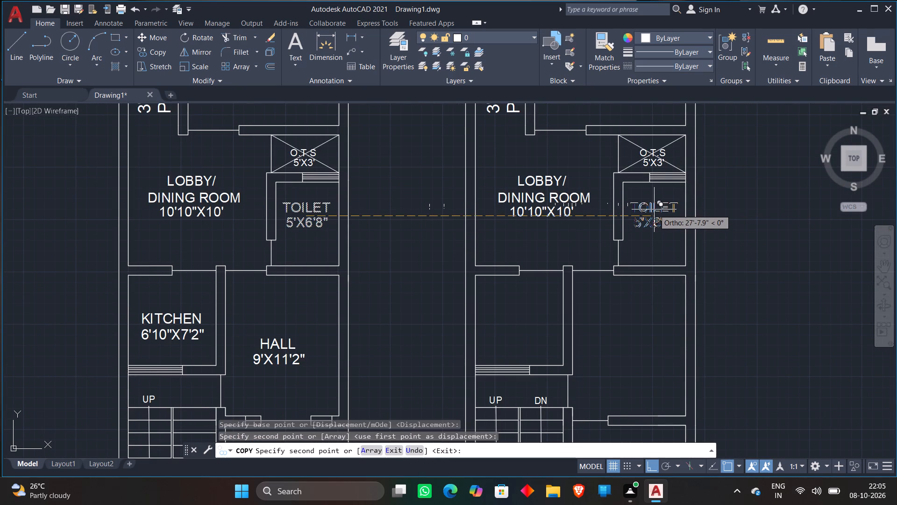
key(Escape)
Move the ground-floor HALL 9'X11'2" label straight up so it sits roughly level with the KITCHEN label.
scroll(653, 203, down, 1)
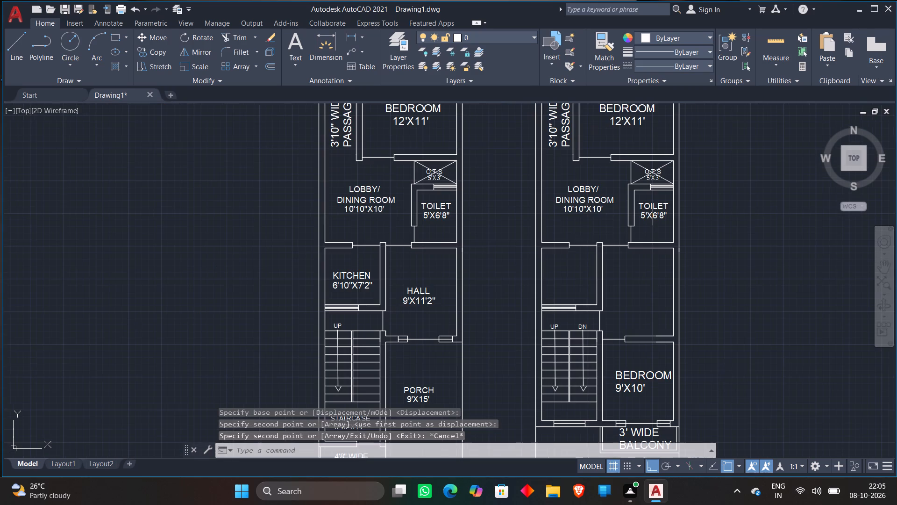
click(406, 290)
click(411, 299)
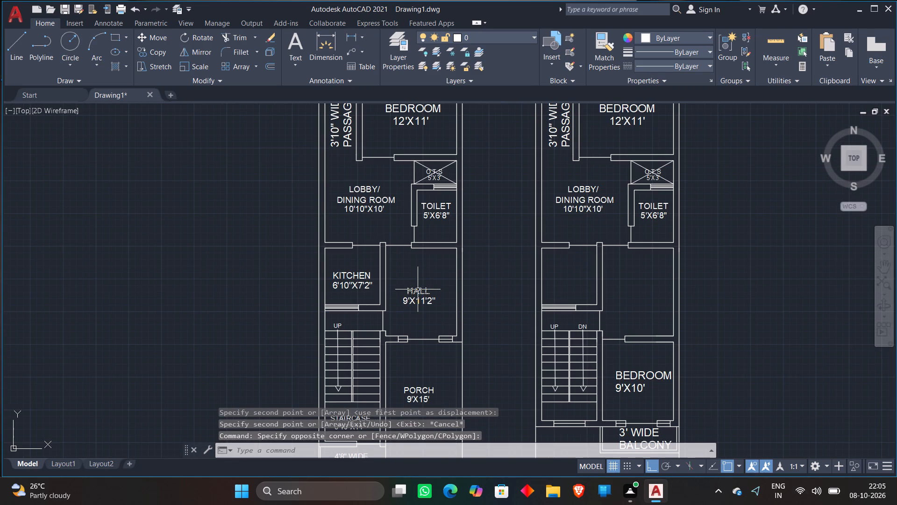
click(418, 289)
click(418, 300)
text(M)
key(space)
click(418, 300)
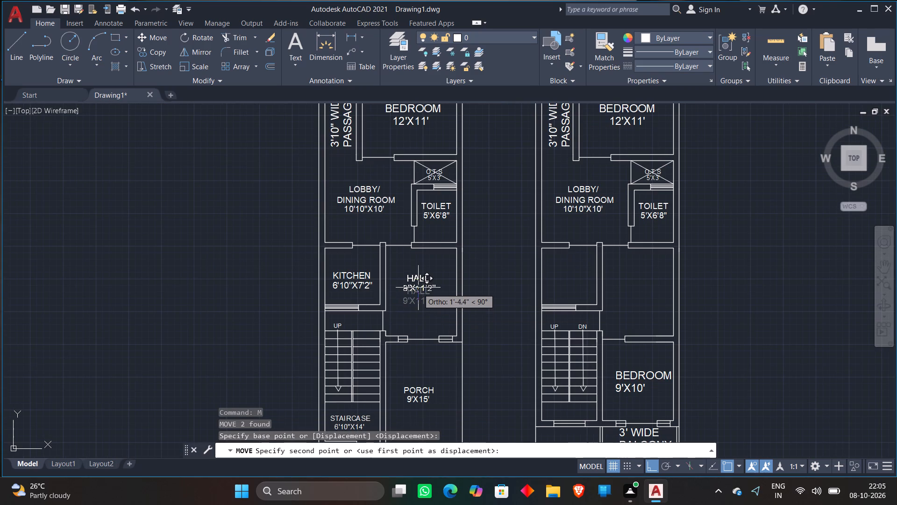
click(418, 288)
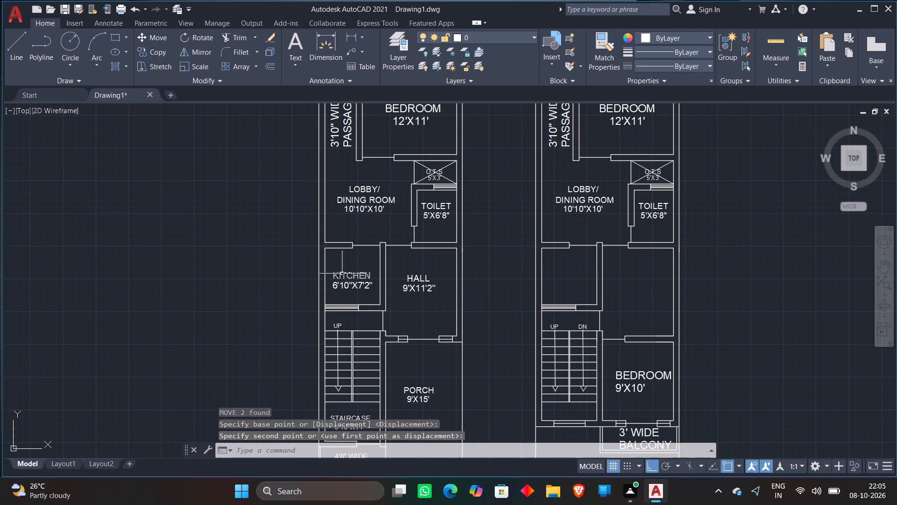
Copy the ground-floor KITCHEN 6'10"X7'2" label straight across into the matching upper-floor room beside the hall.
click(343, 274)
click(345, 282)
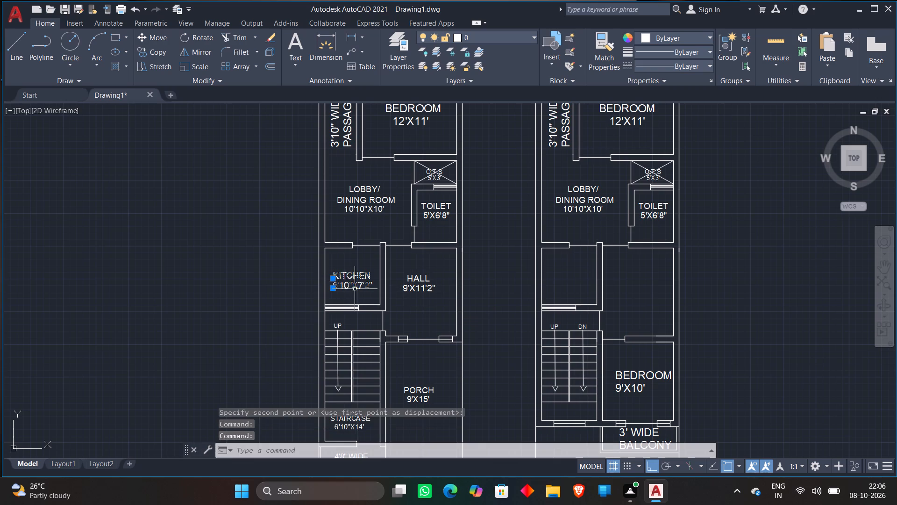
right_click(355, 289)
click(411, 116)
click(353, 277)
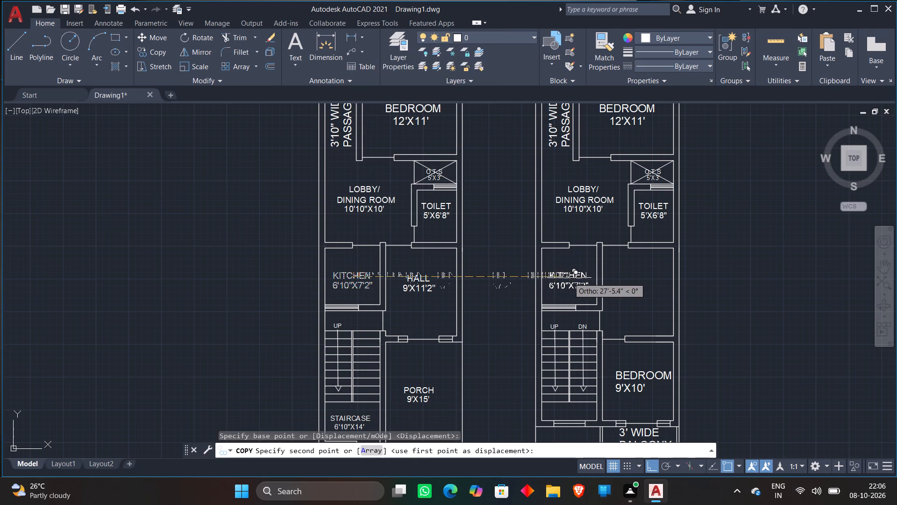
click(569, 278)
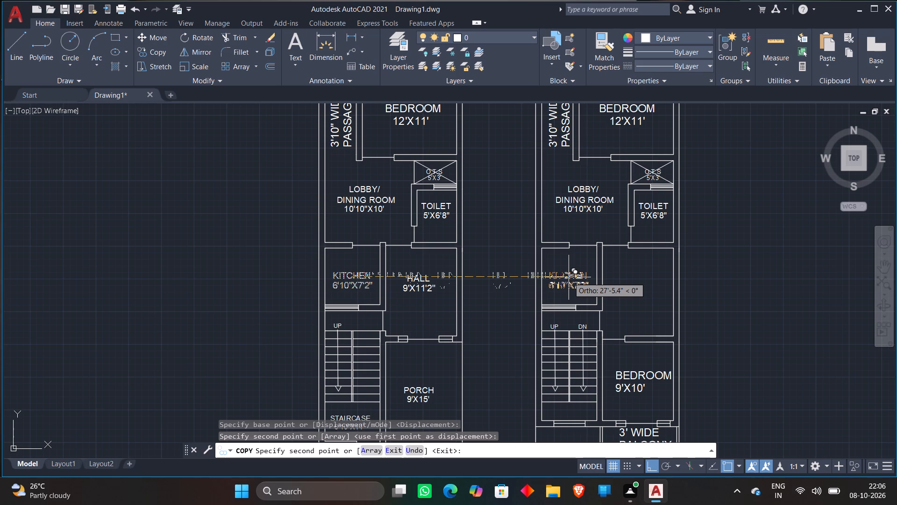
key(Escape)
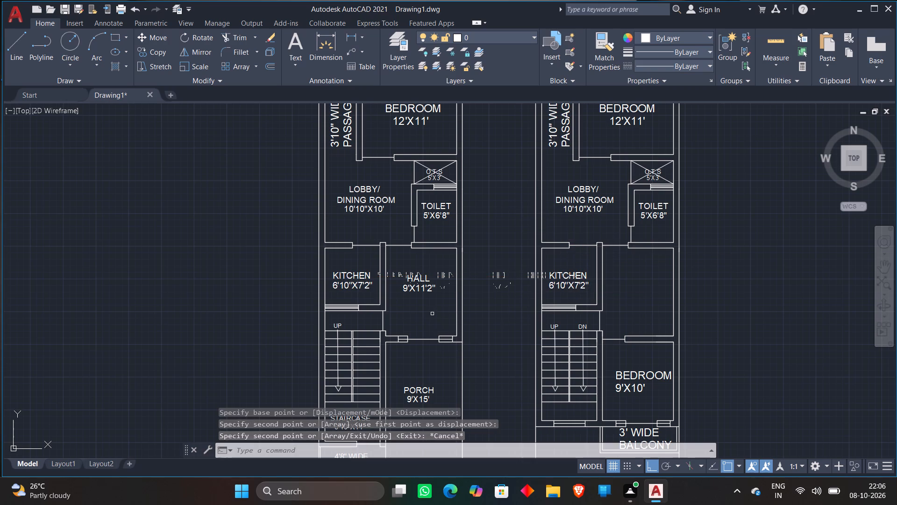
Copy the ground-floor HALL 9'X11'2" label straight across into the matching upper-floor room.
click(428, 281)
click(429, 286)
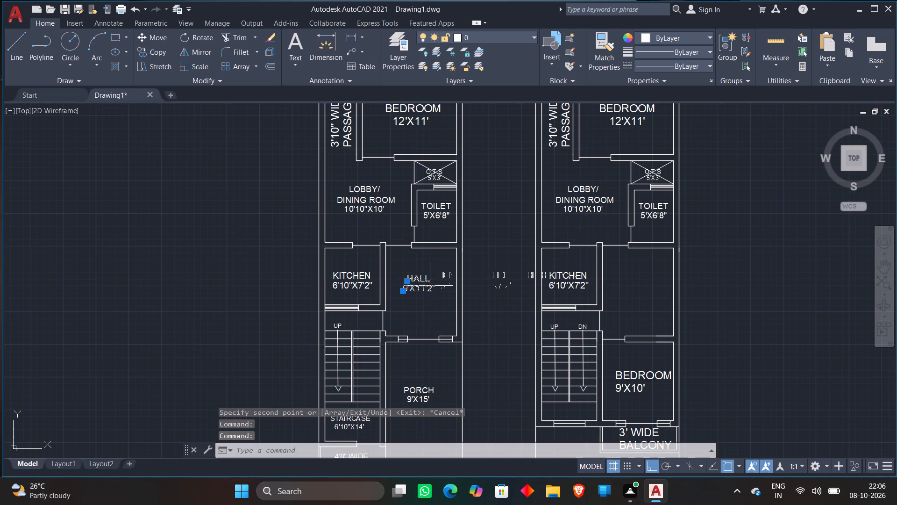
right_click(430, 285)
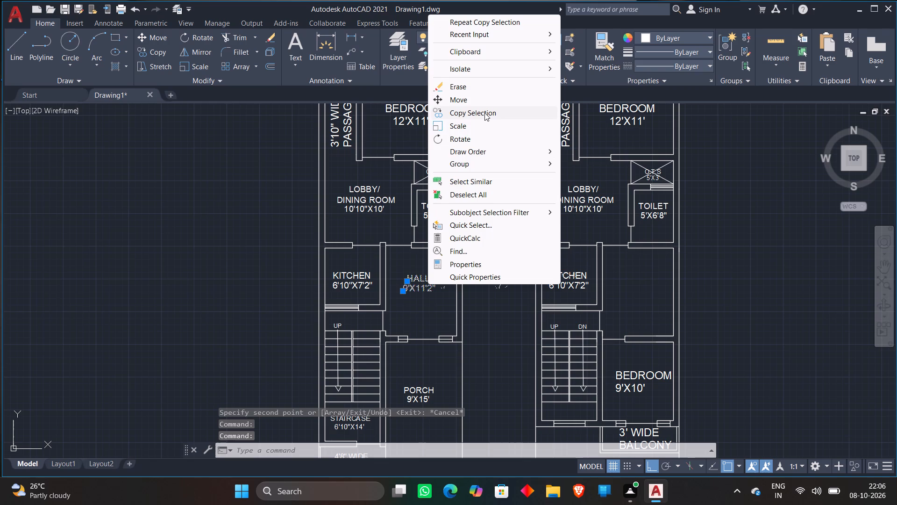
click(484, 113)
click(420, 281)
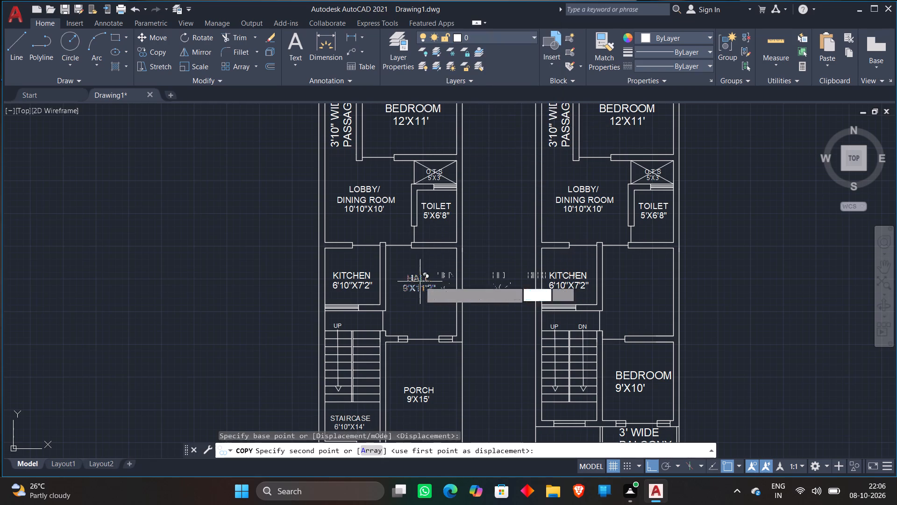
click(639, 291)
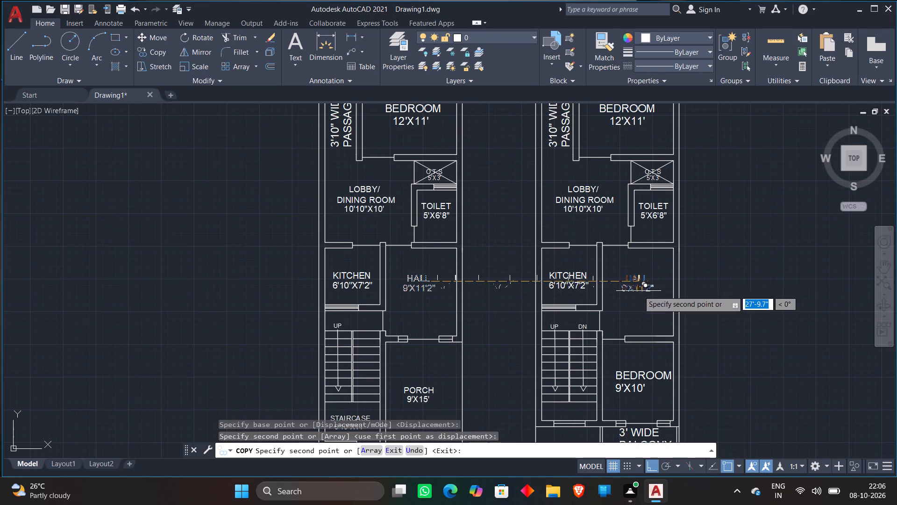
key(Escape)
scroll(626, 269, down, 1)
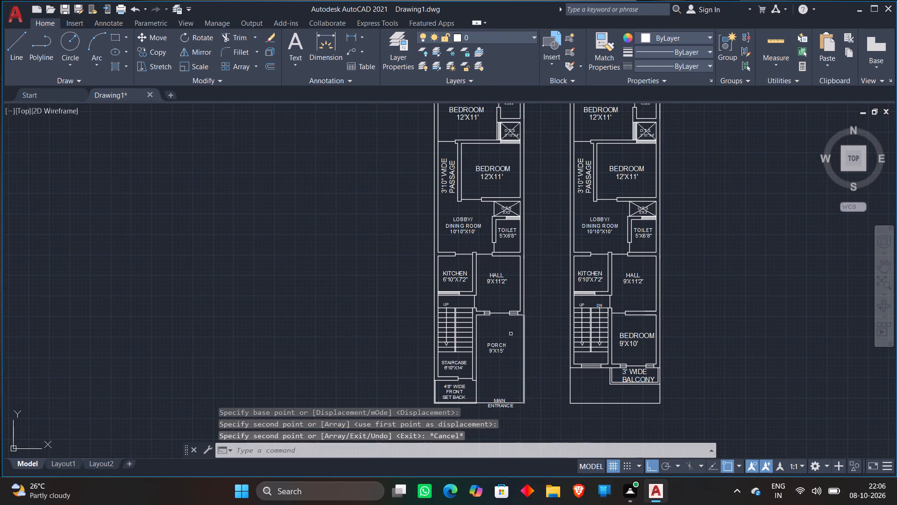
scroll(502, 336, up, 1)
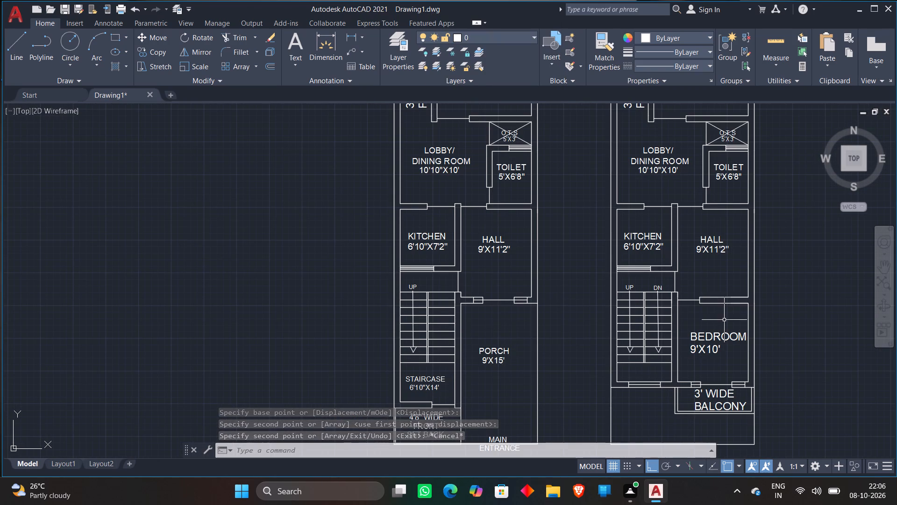
Scale down both lines of the upper-floor front BEDROOM 9'X10' label so it fits inside the room.
middle_drag(724, 320, 618, 296)
scroll(618, 308, up, 2)
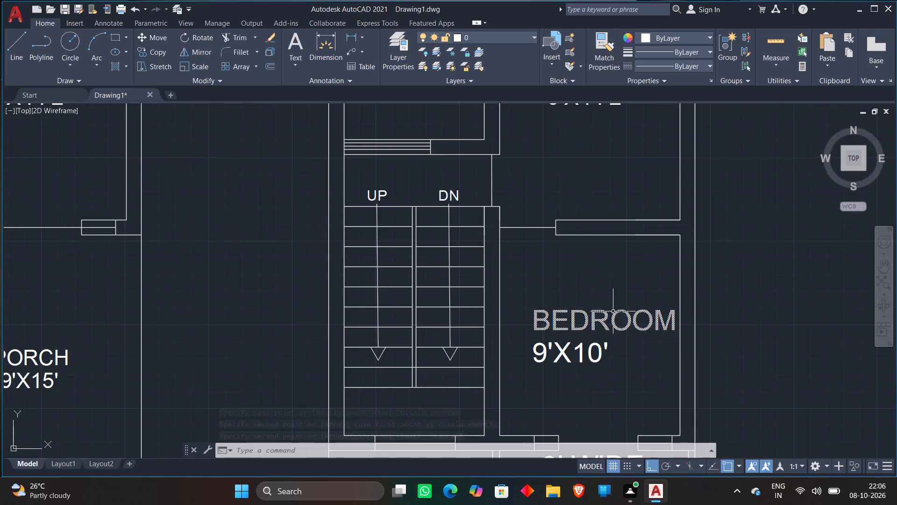
click(599, 317)
click(578, 319)
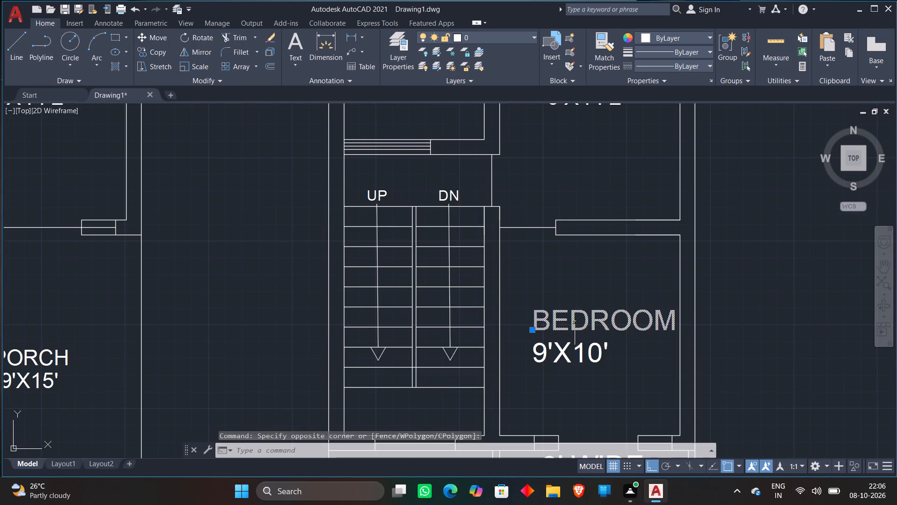
click(557, 355)
right_click(591, 319)
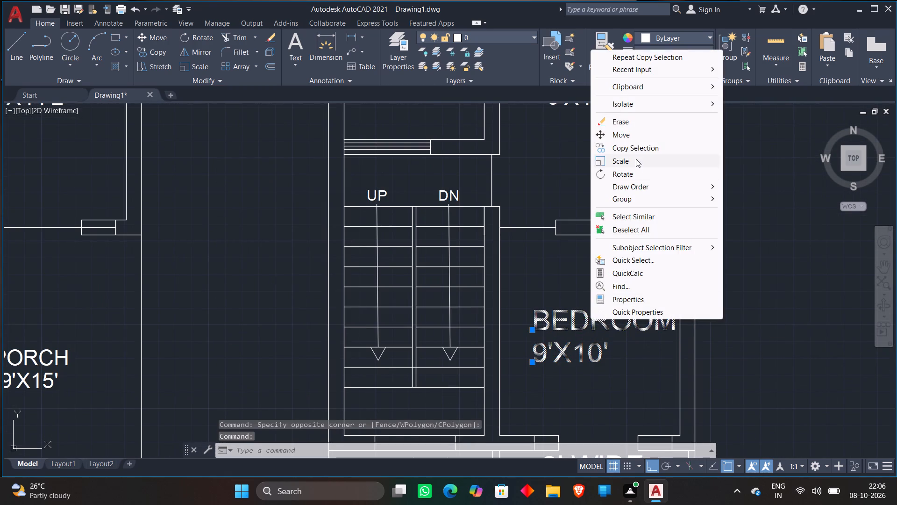
click(636, 159)
click(575, 349)
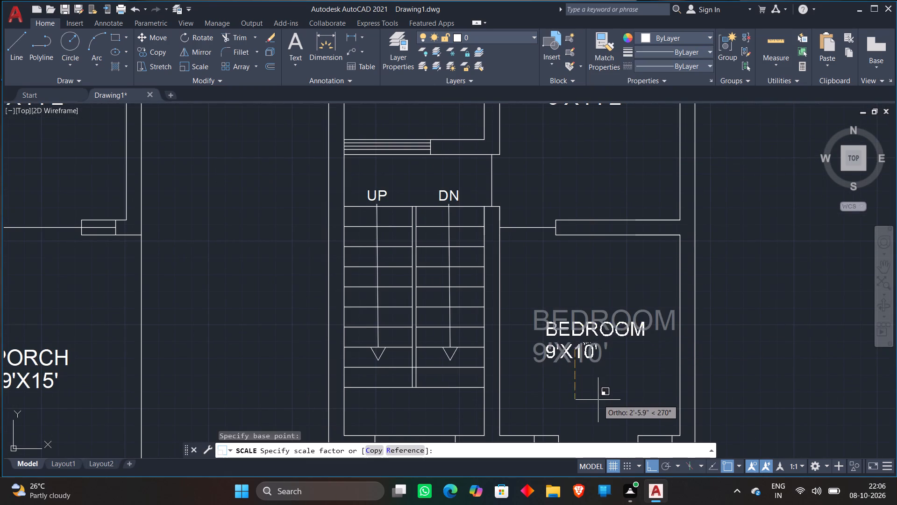
click(598, 404)
Move the 9'X10' size text horizontally so it is centred beneath the upper-floor front BEDROOM label.
click(590, 346)
text(M)
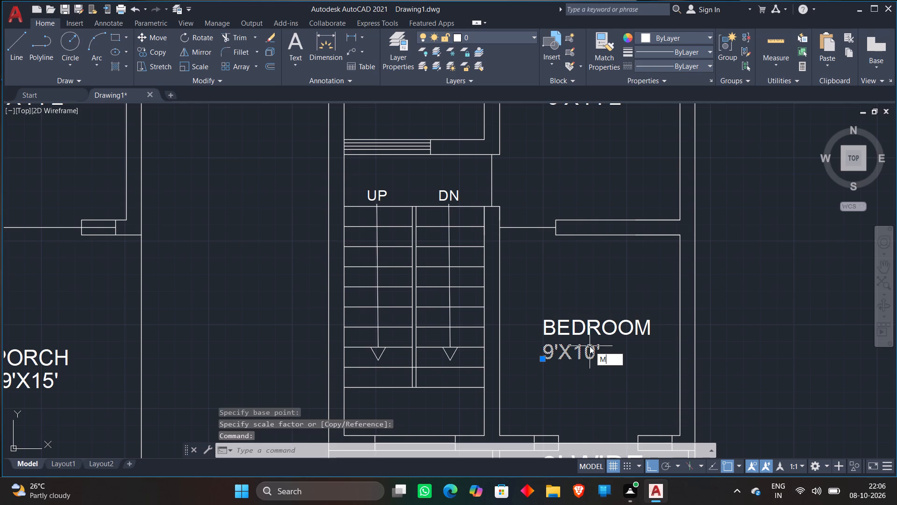
key(space)
click(590, 346)
click(612, 344)
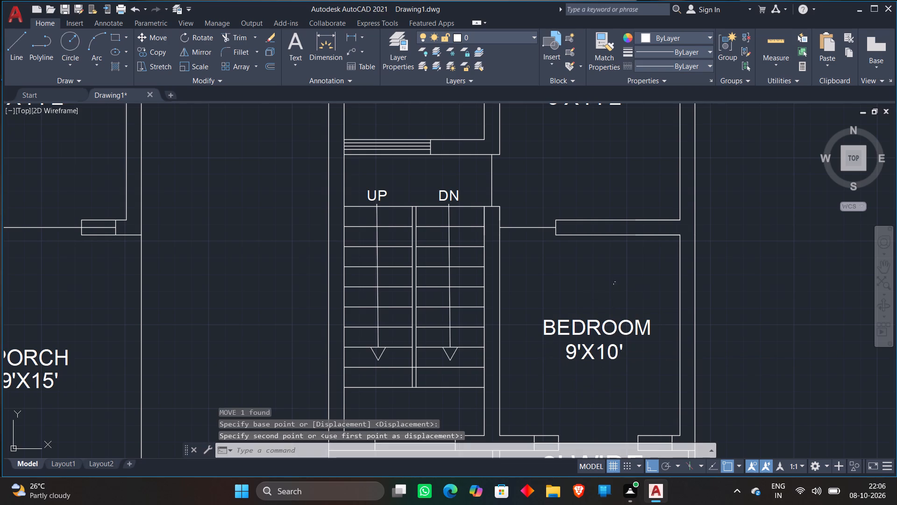
Scale down both lines of the 3' WIDE BALCONY label so it fits inside the upper-floor balcony.
scroll(616, 281, down, 2)
scroll(612, 358, up, 2)
click(609, 348)
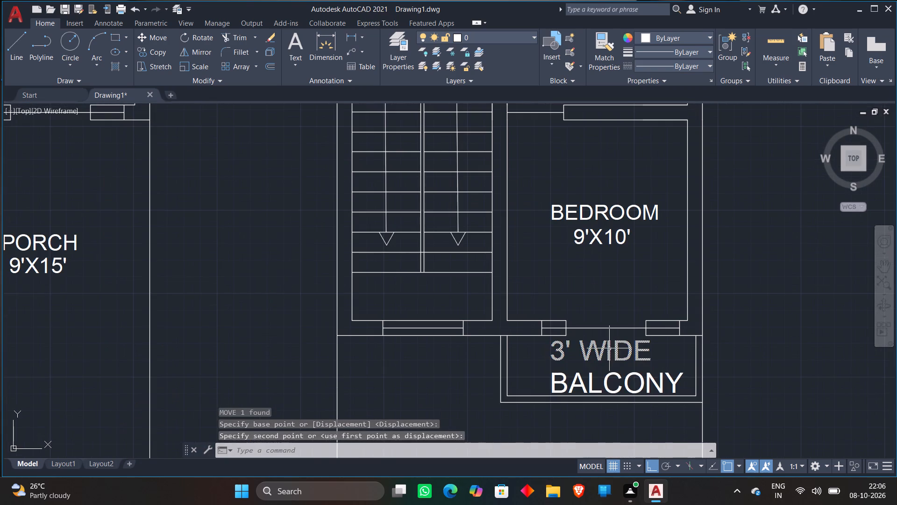
click(608, 391)
right_click(601, 360)
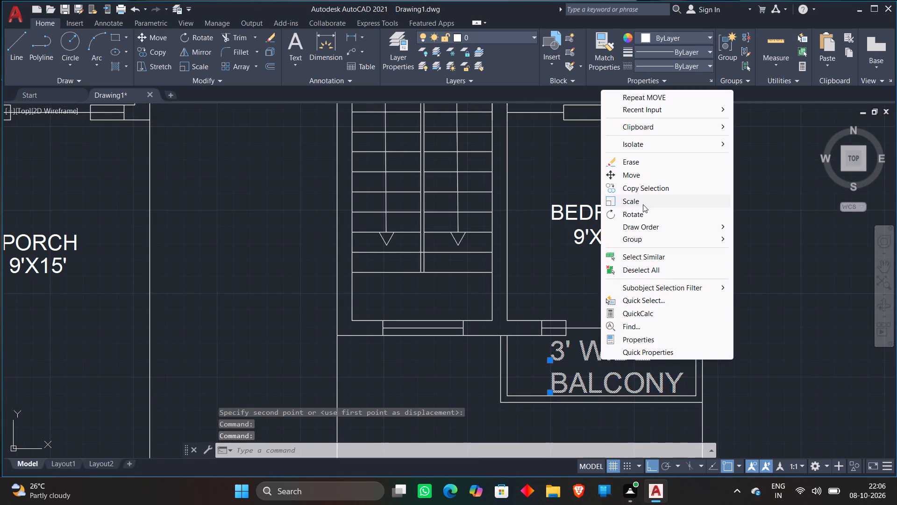
click(643, 204)
click(595, 379)
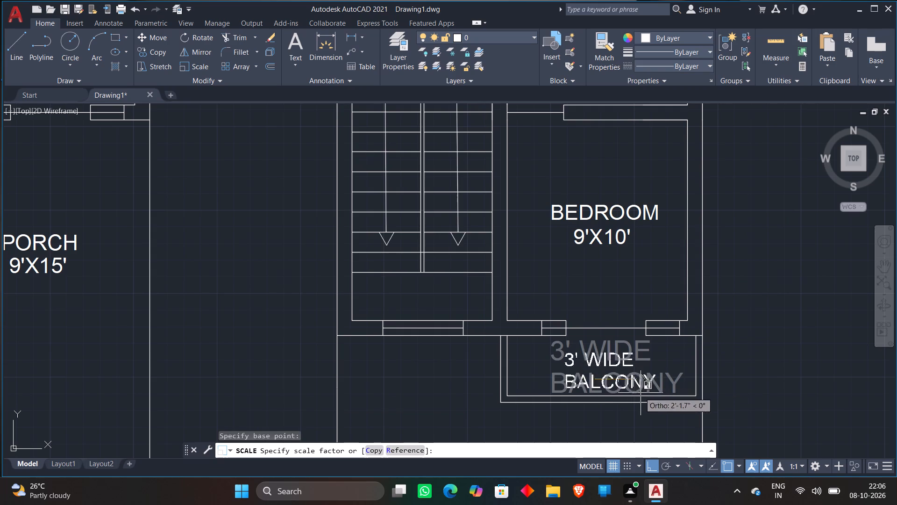
scroll(640, 381, up, 1)
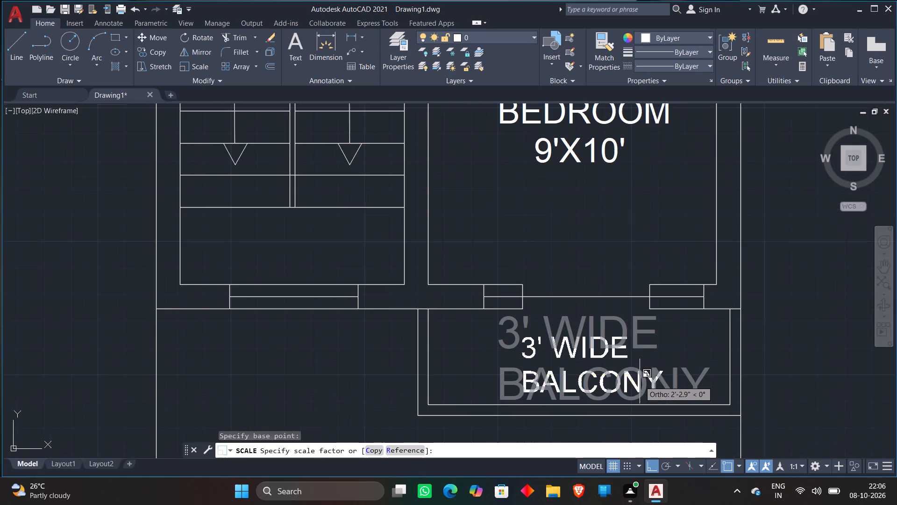
click(652, 366)
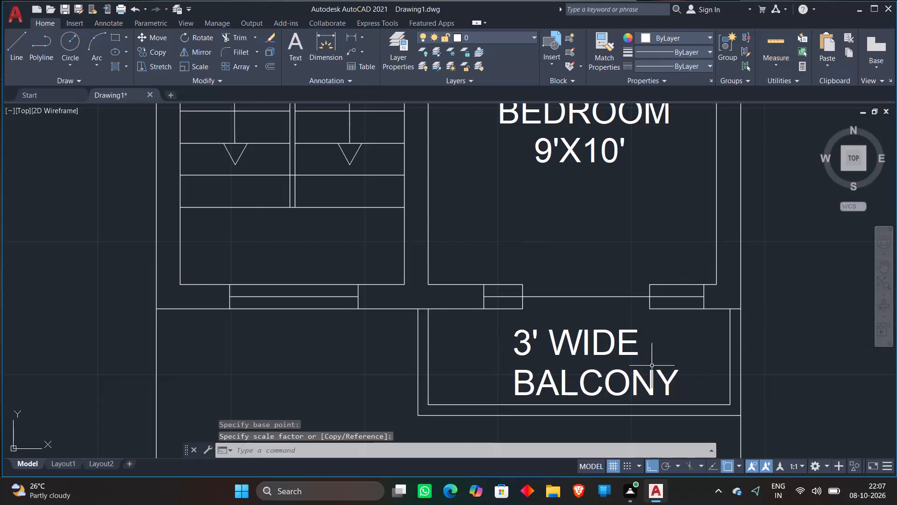
Move the 3' WIDE text horizontally so it is centred above BALCONY.
click(600, 353)
text(M)
key(space)
click(600, 353)
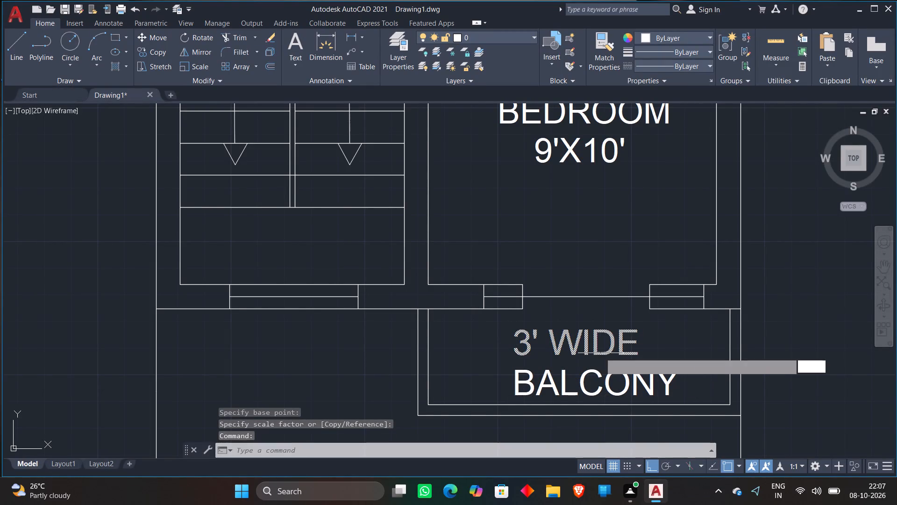
click(616, 353)
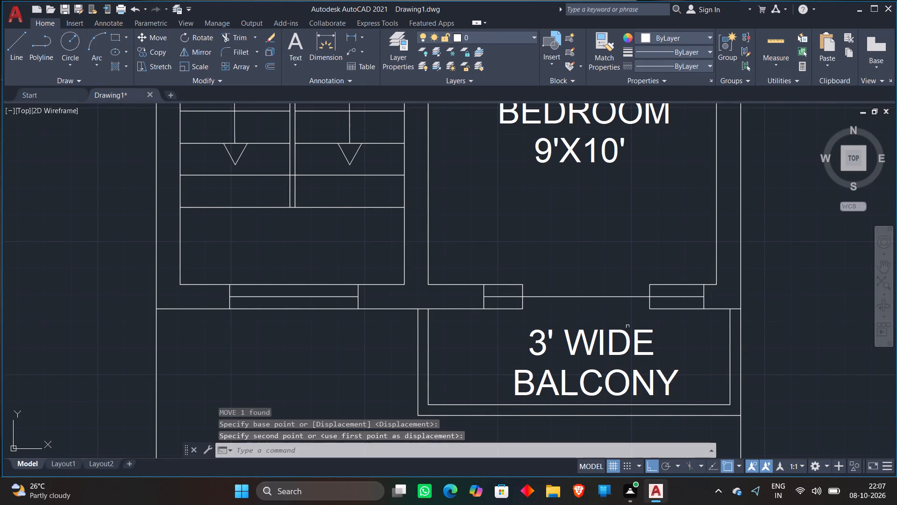
Draw a rectangular frame about 55' wide by 78' high around both floor plans.
scroll(604, 334, down, 2)
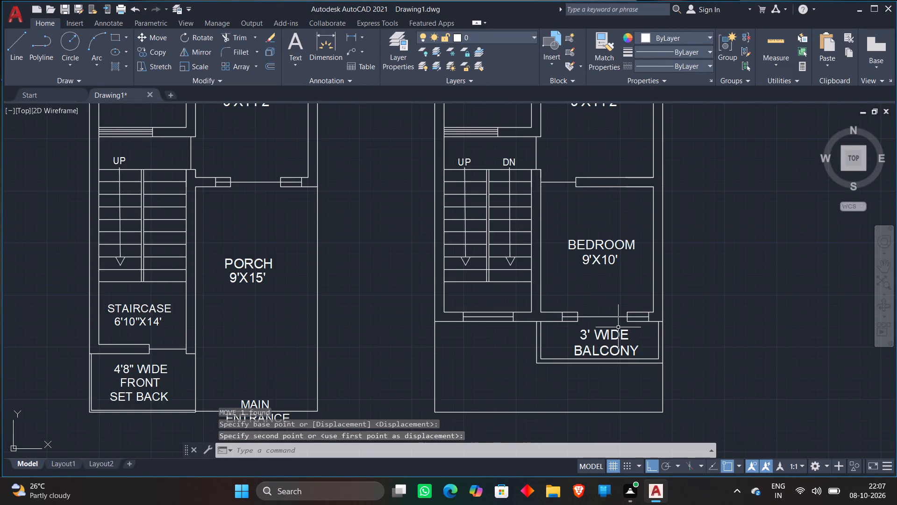
scroll(618, 327, down, 1)
scroll(487, 333, down, 1)
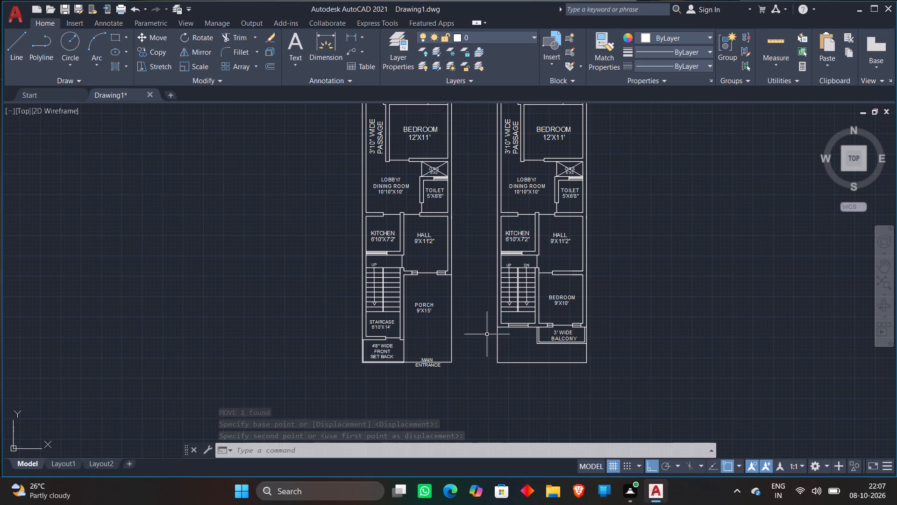
middle_drag(487, 334, 488, 407)
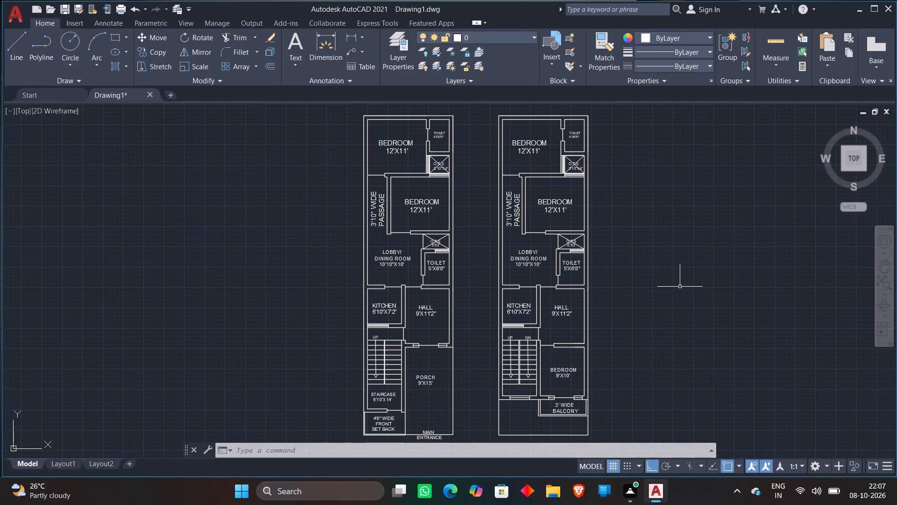
scroll(566, 217, down, 1)
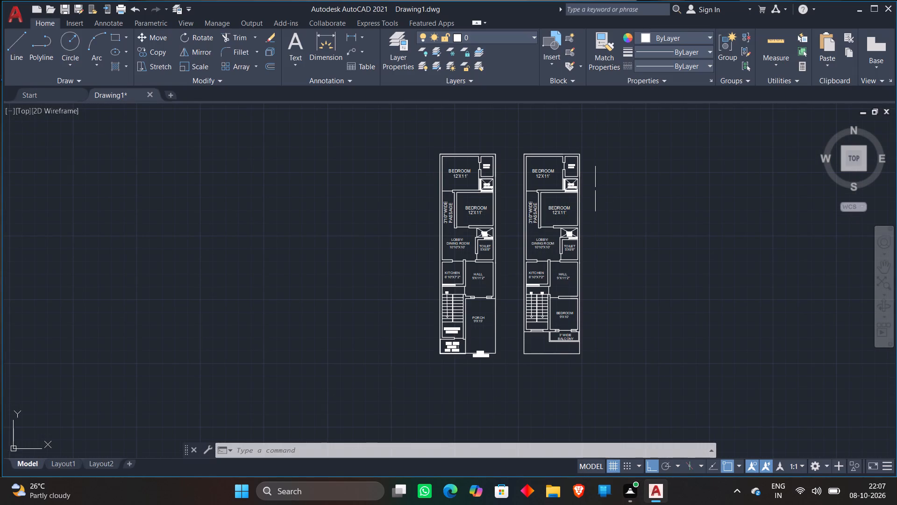
scroll(468, 167, up, 2)
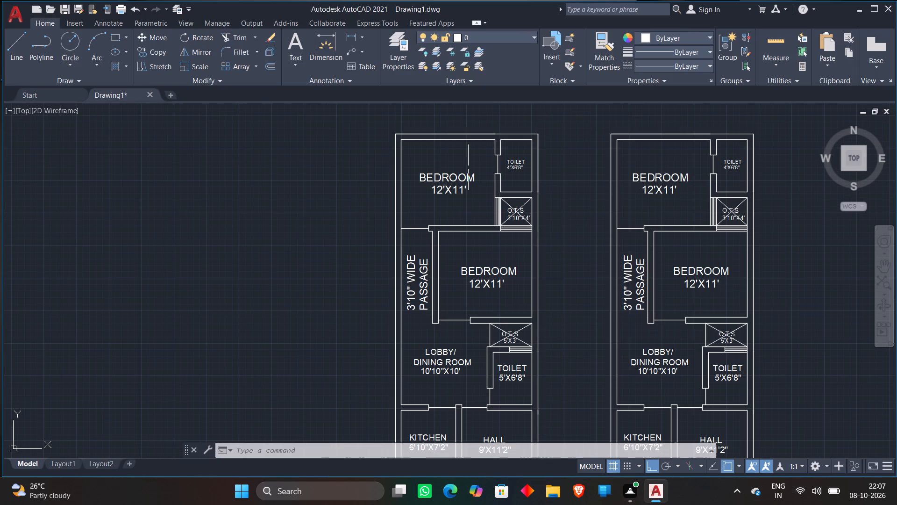
scroll(466, 173, down, 1)
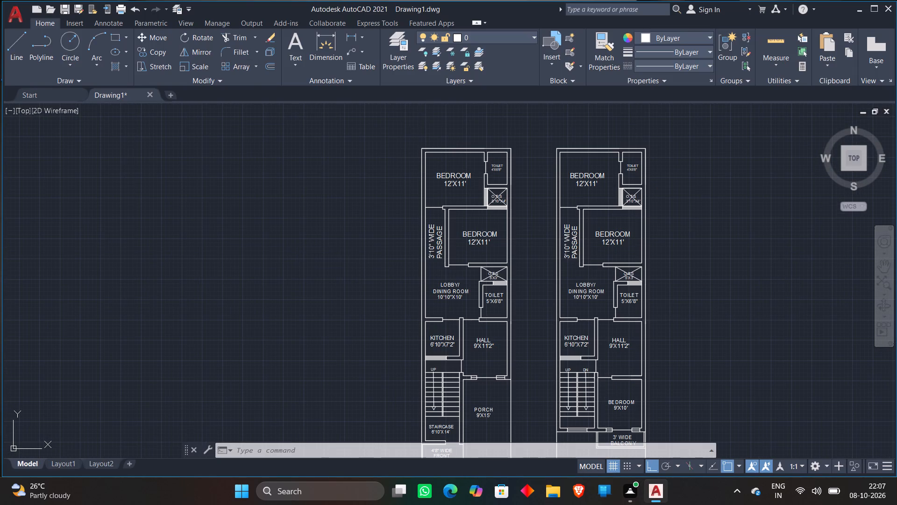
scroll(308, 149, down, 1)
click(118, 35)
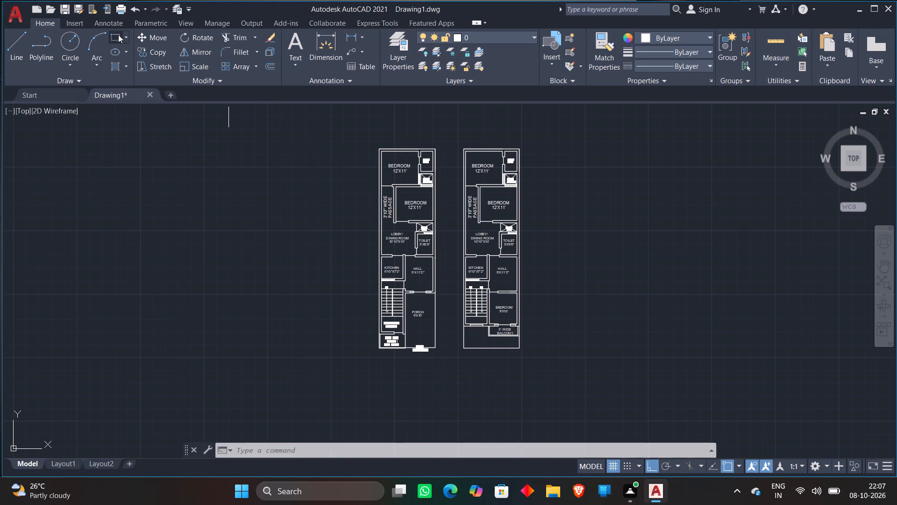
click(367, 141)
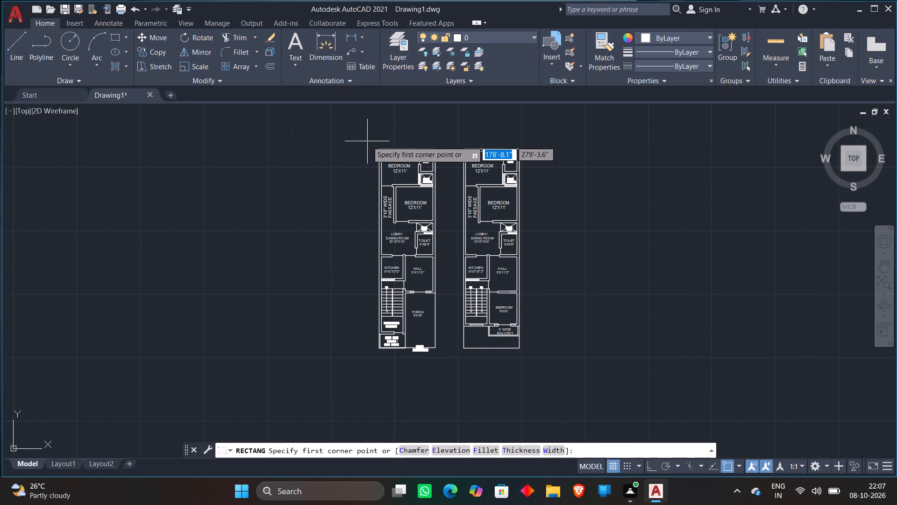
click(532, 364)
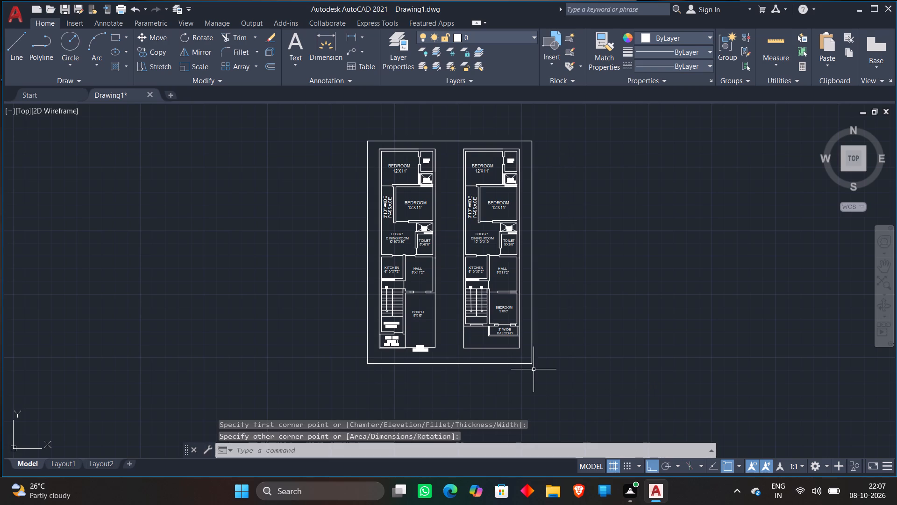
key(Escape)
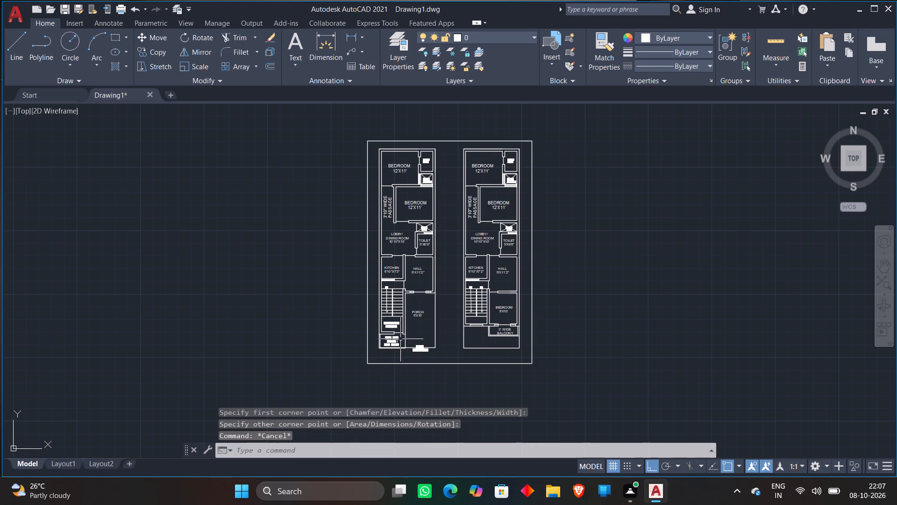
Offset the short wall line at the ground-floor porch's upper edge 15' down into the porch.
scroll(386, 321, up, 2)
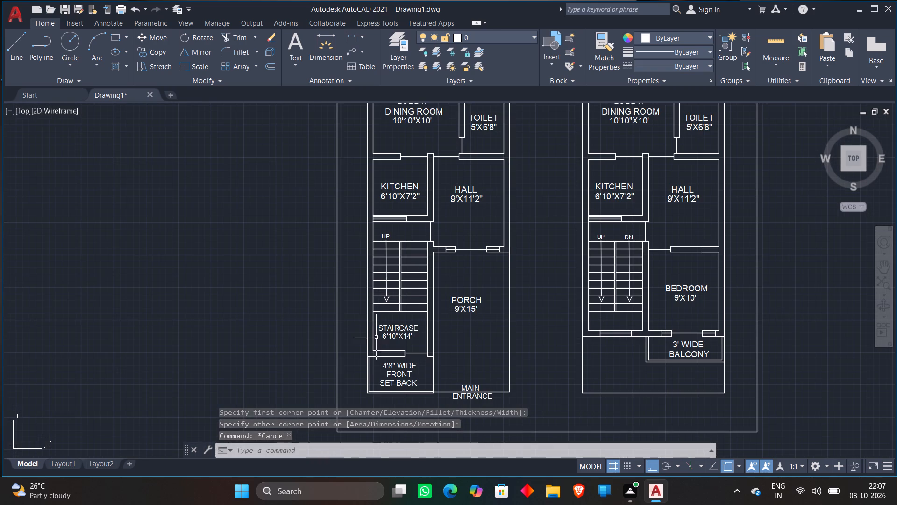
scroll(444, 385, up, 1)
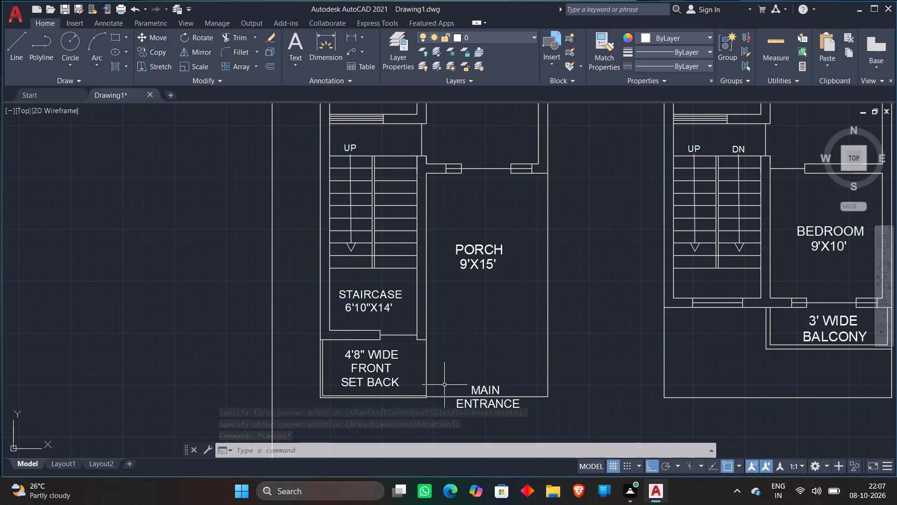
scroll(444, 385, up, 1)
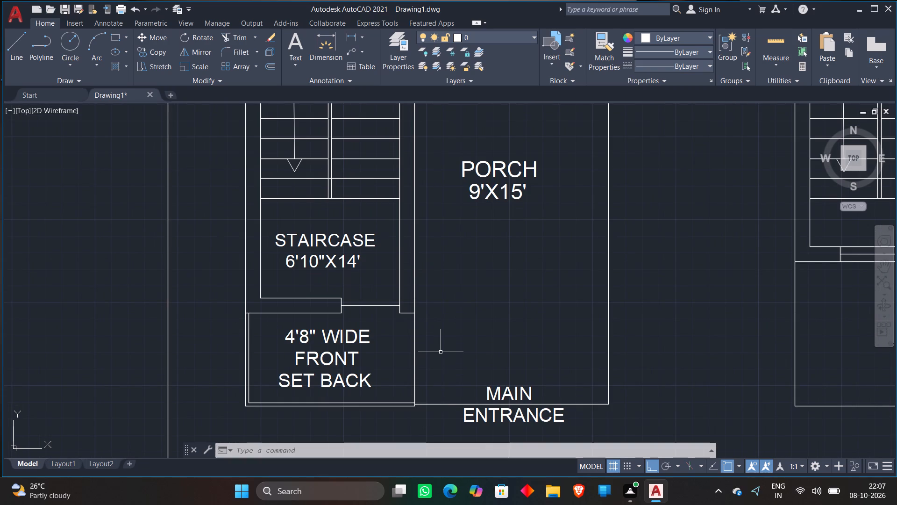
key(o)
key(Return)
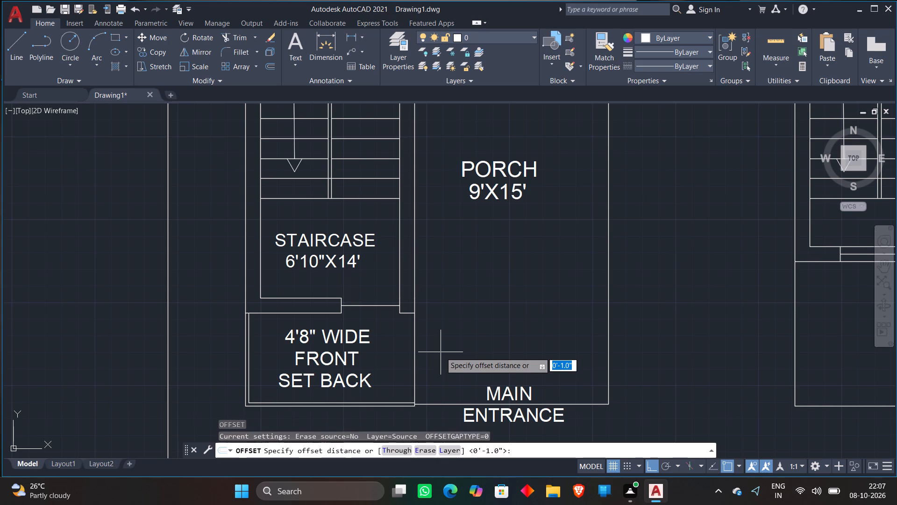
text(15')
key(Return)
scroll(422, 325, down, 1)
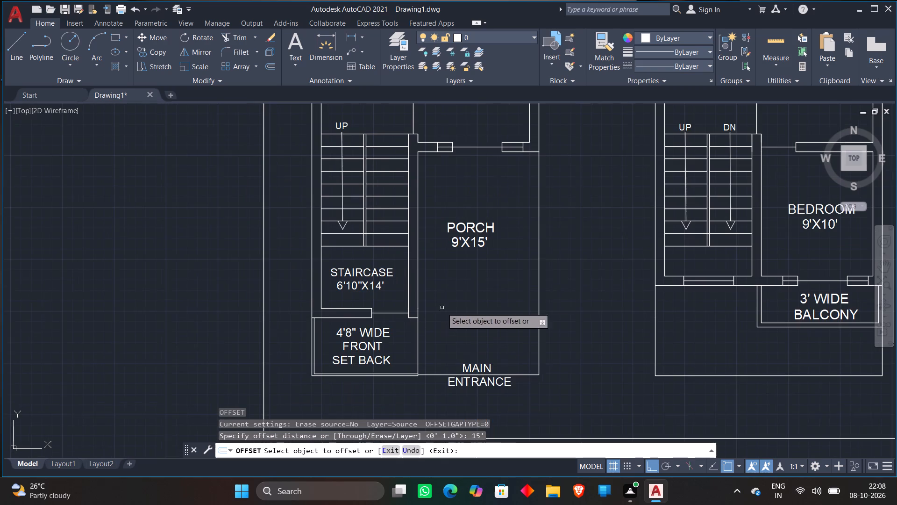
click(535, 151)
click(520, 277)
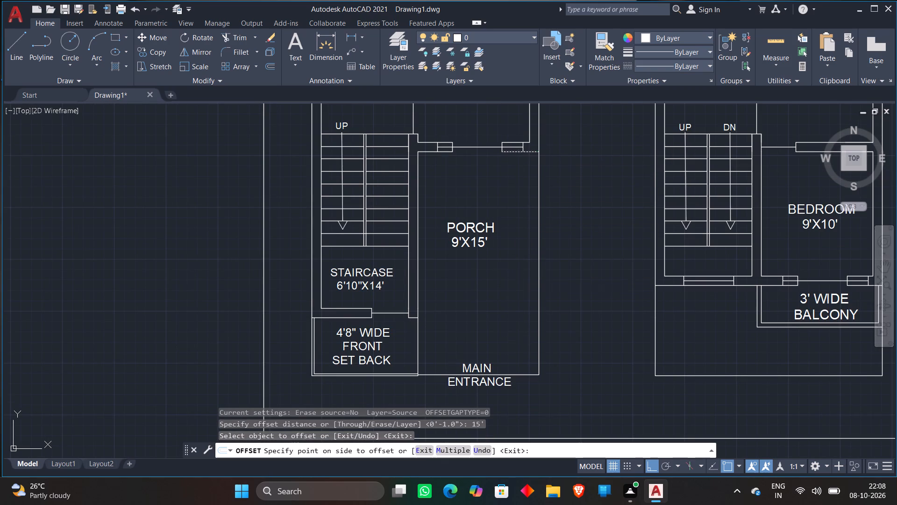
key(Escape)
Extend the new offset line across the porch to the wall on the staircase side.
text(EX)
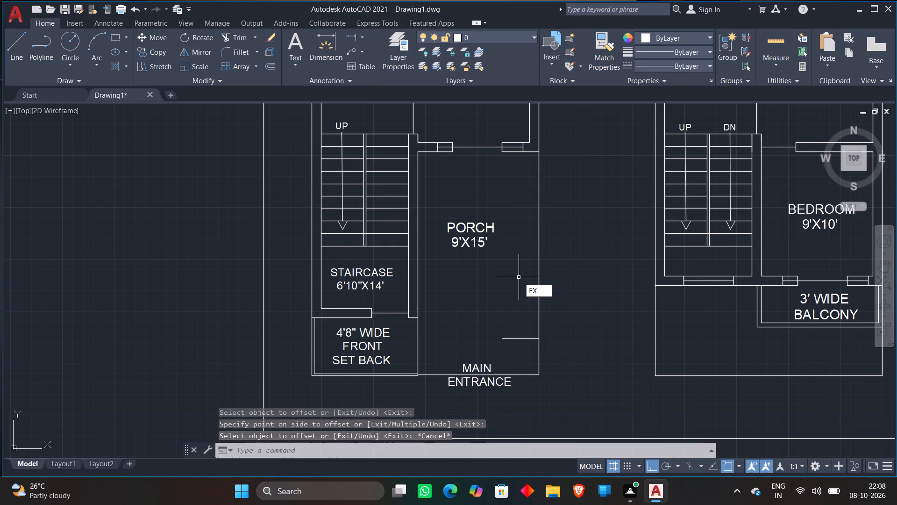
key(space)
click(511, 338)
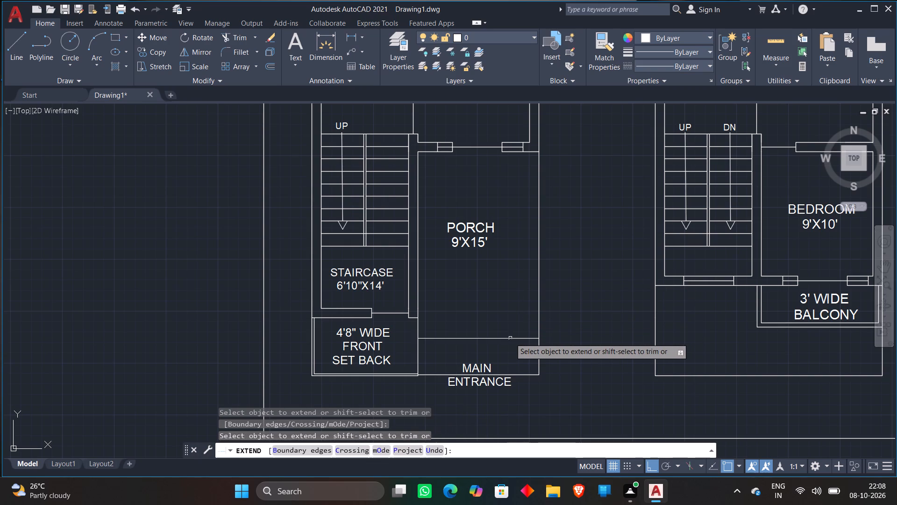
key(Escape)
Trim the vertical line between the front set back and the main entrance, below the new porch line.
text(TR)
key(space)
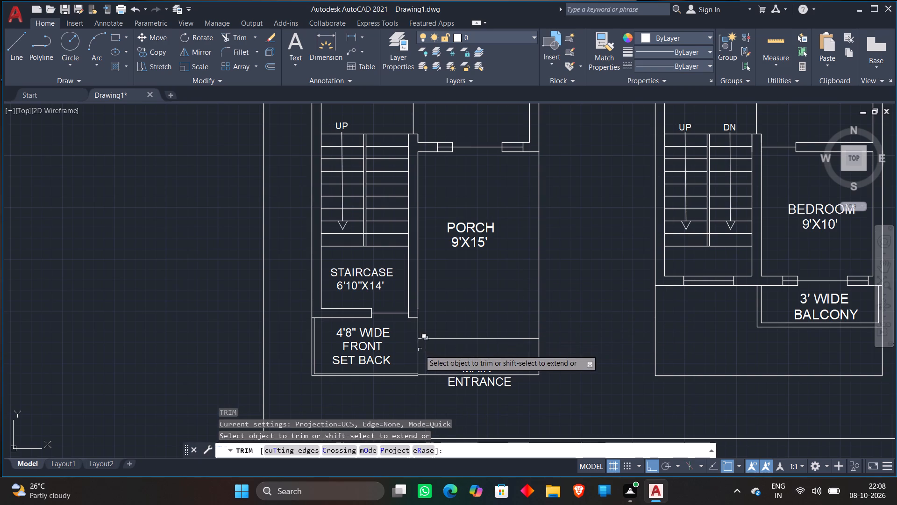
click(427, 357)
click(412, 357)
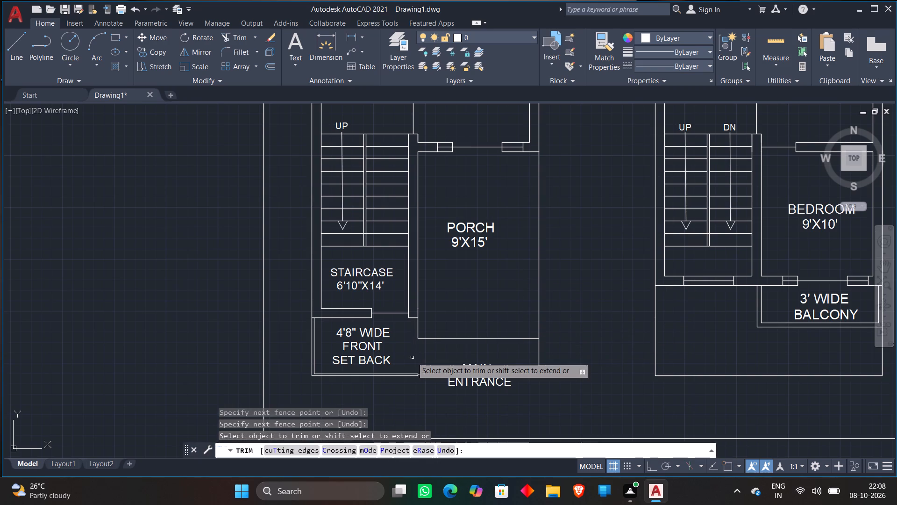
key(Escape)
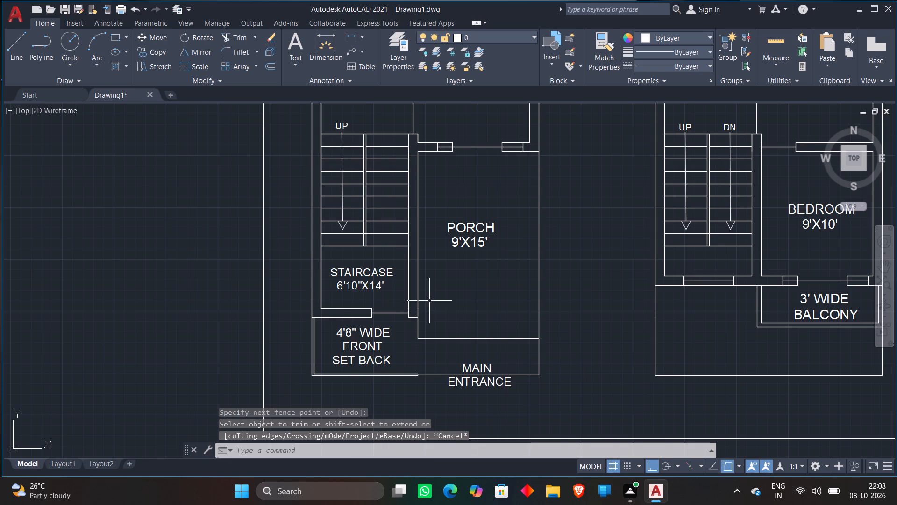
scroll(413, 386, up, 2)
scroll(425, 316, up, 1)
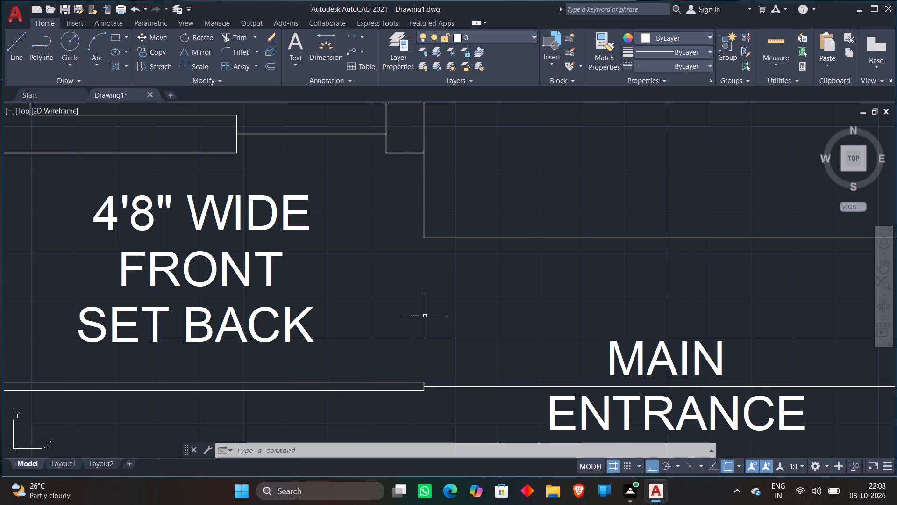
Draw a short vertical line upward from the main-entrance end of the ground-floor front set back's lower wall.
scroll(425, 316, up, 2)
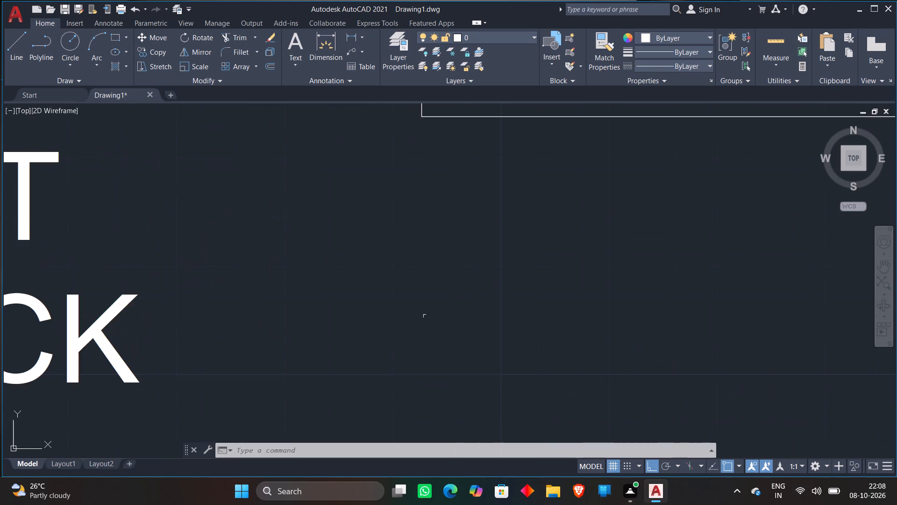
scroll(425, 316, down, 2)
key(l)
key(Return)
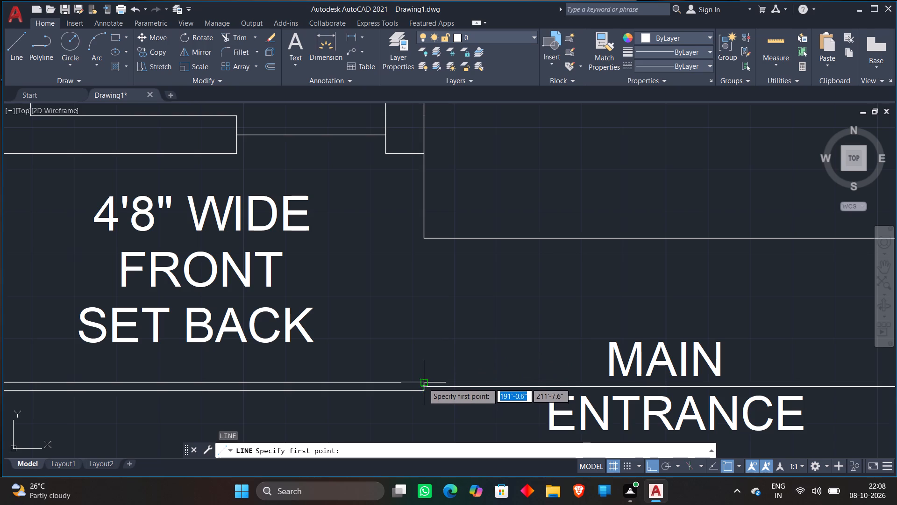
click(424, 381)
click(426, 340)
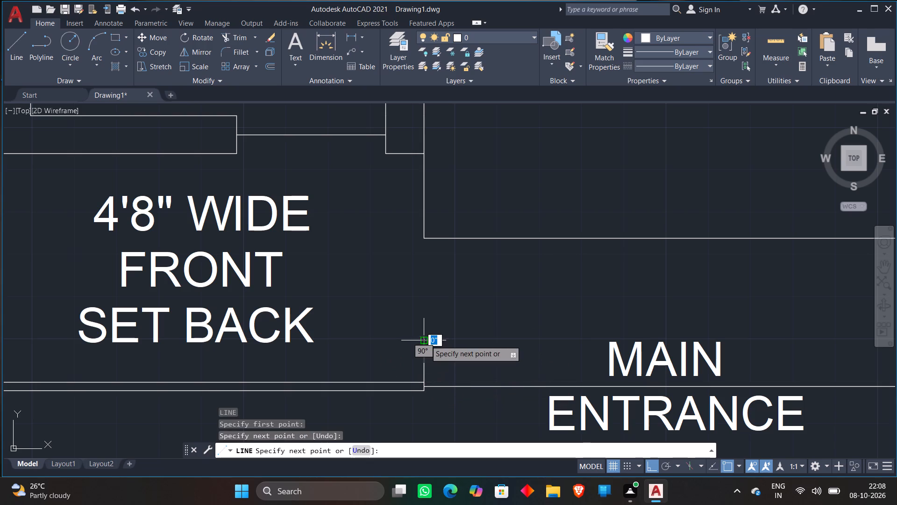
key(Escape)
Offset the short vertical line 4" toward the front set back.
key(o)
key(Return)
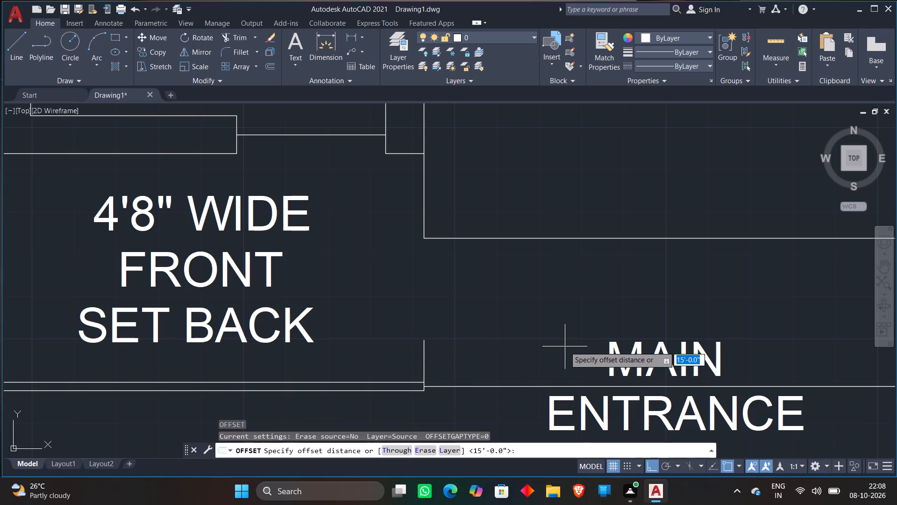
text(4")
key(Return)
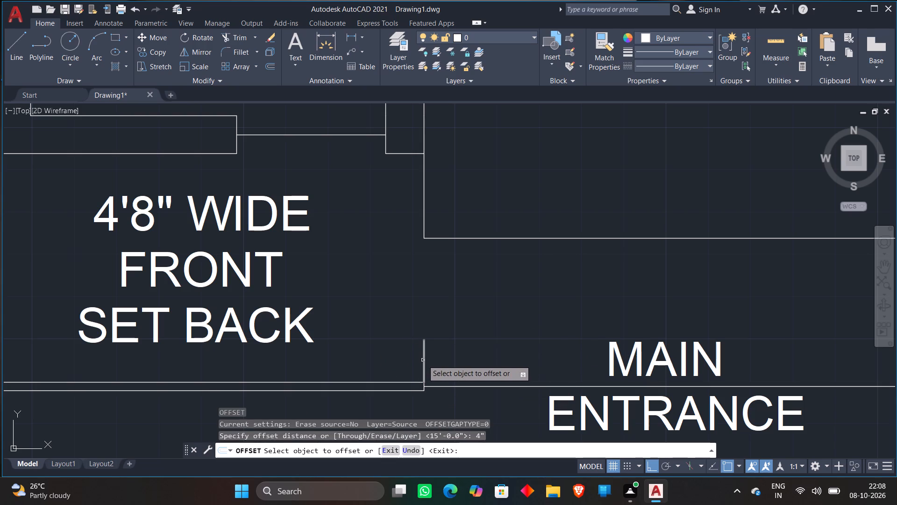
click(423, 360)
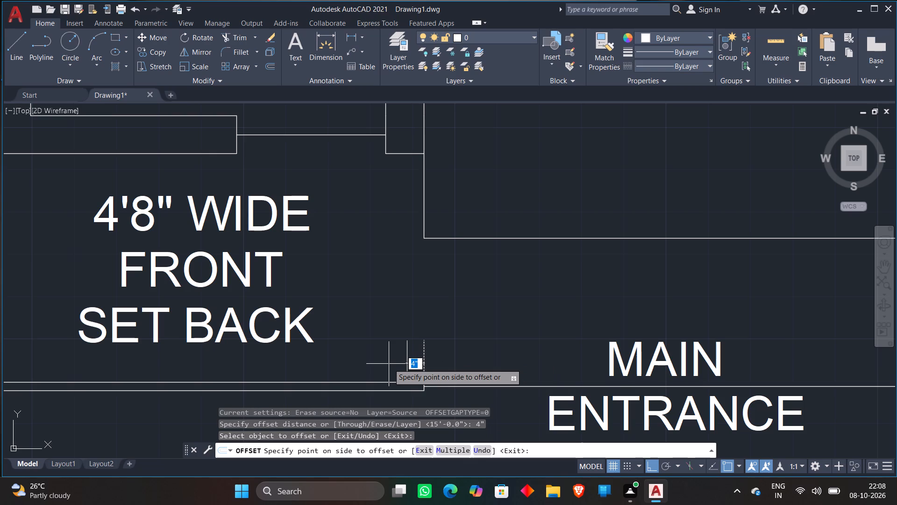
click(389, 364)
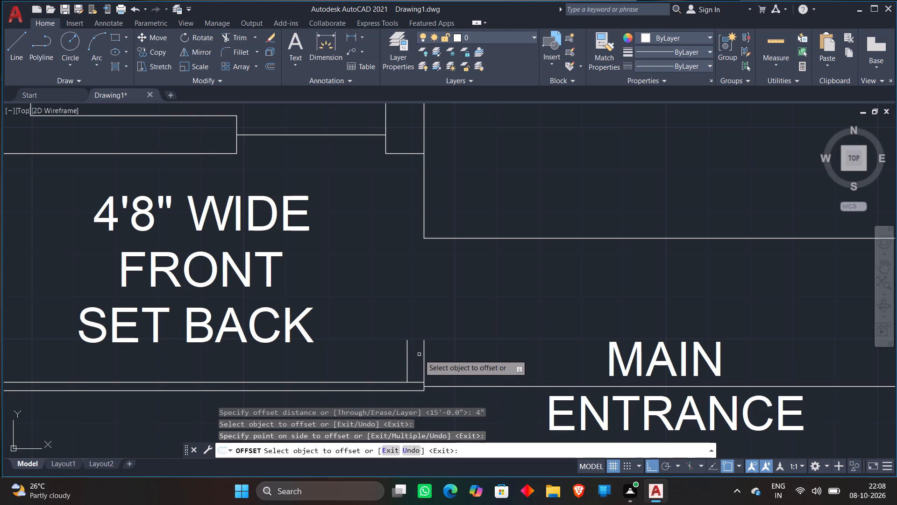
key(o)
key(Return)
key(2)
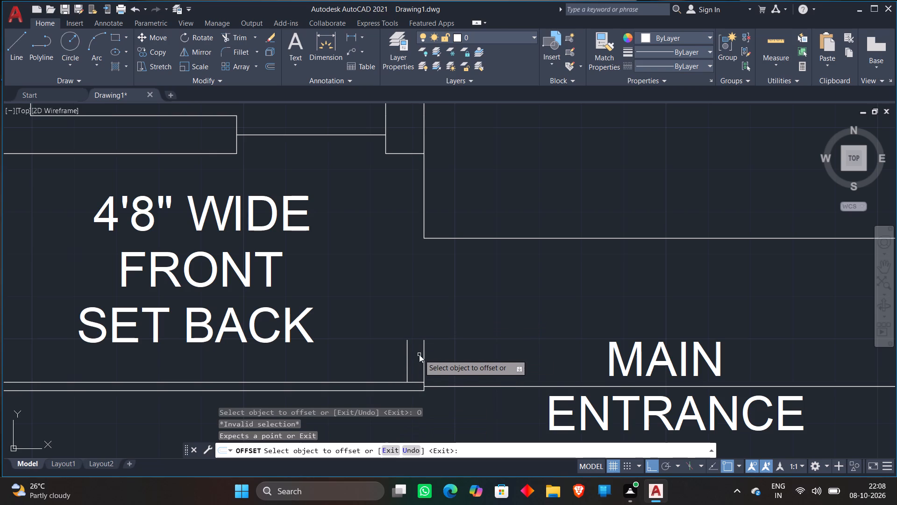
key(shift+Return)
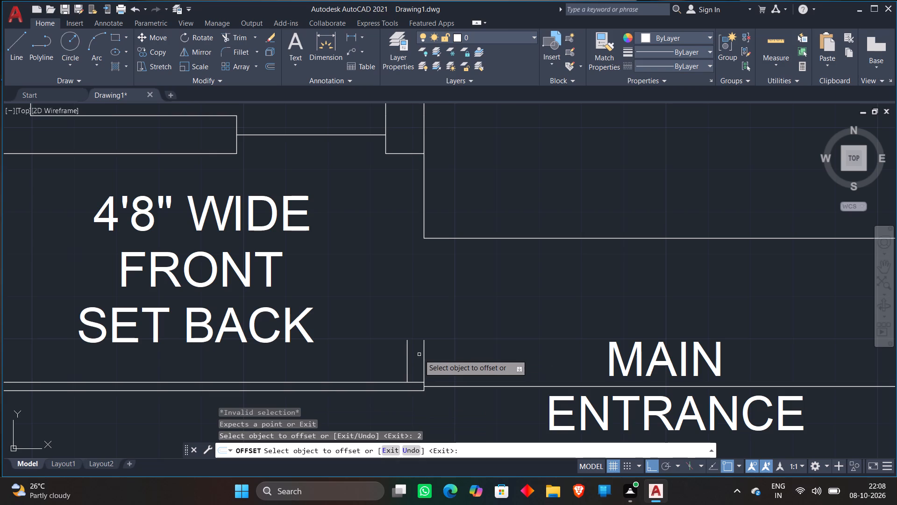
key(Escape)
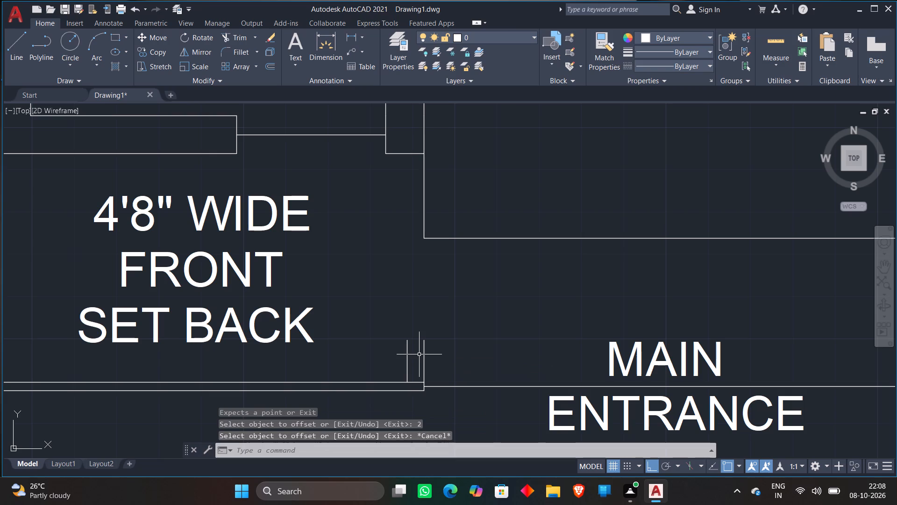
Offset the original short vertical line 2" toward the front set back.
key(o)
key(Return)
key(2)
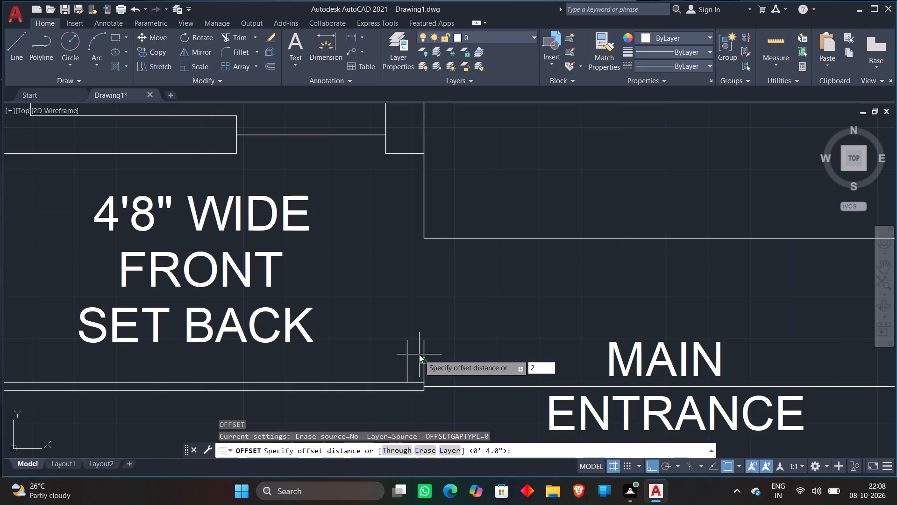
key(shift+quotedbl)
key(Return)
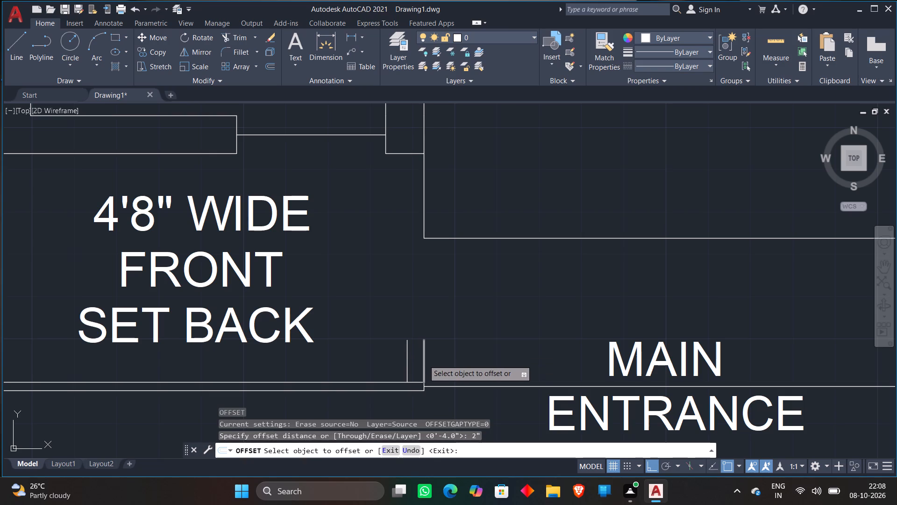
click(424, 360)
click(415, 361)
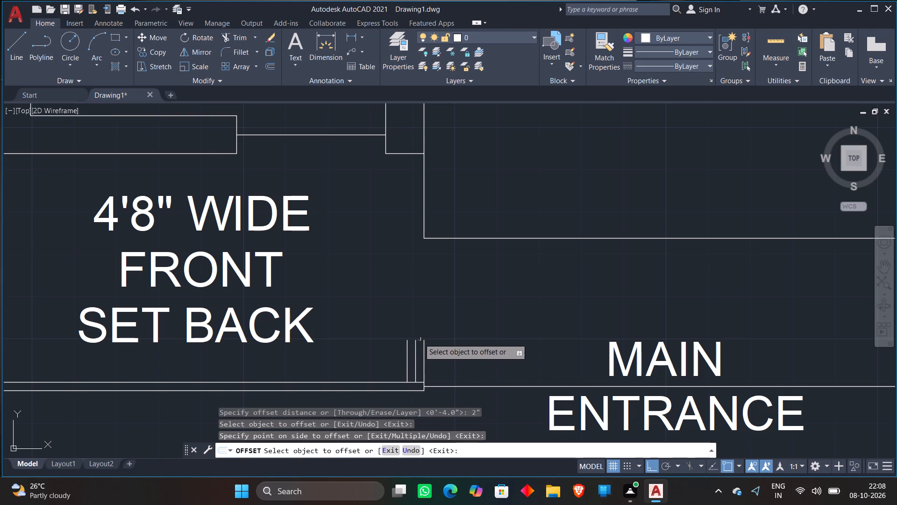
scroll(420, 335, up, 2)
key(Escape)
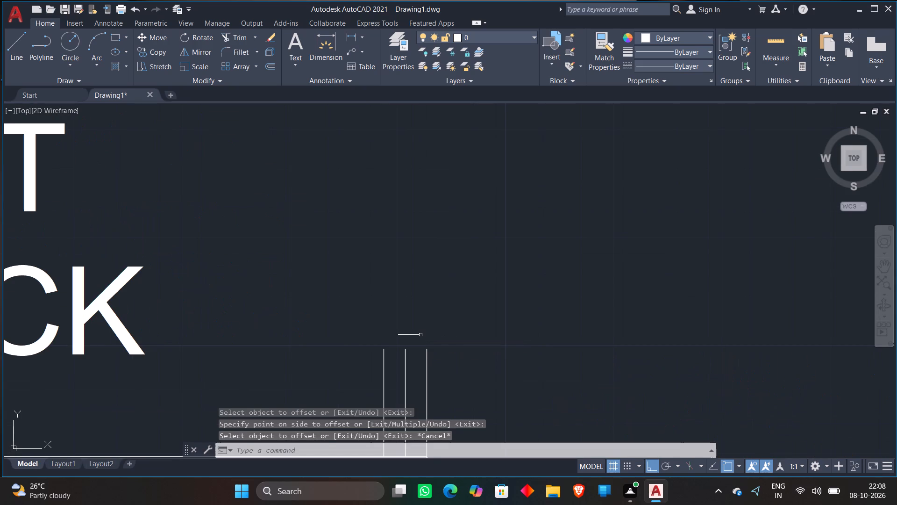
Trim away the 4" offset line and the inner wall line's piece between the two remaining verticals at the corner.
text(TR)
key(space)
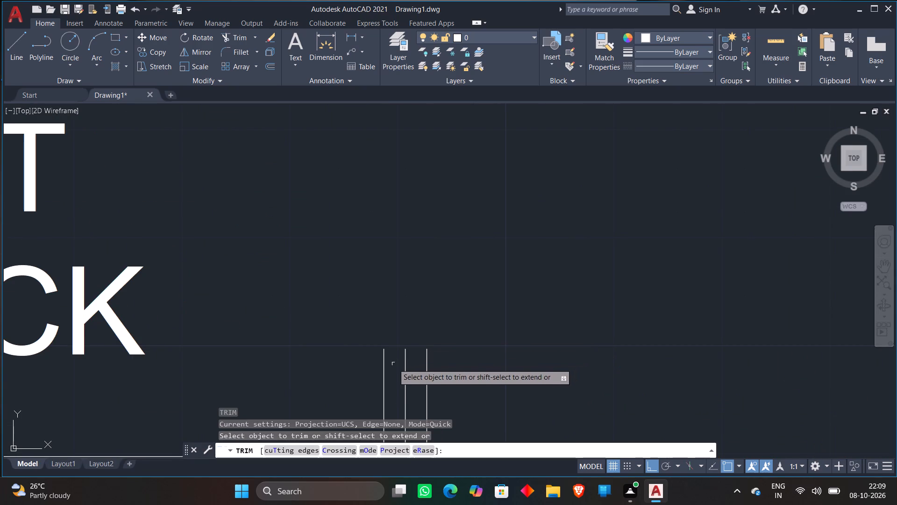
click(390, 368)
click(375, 377)
scroll(411, 312, down, 2)
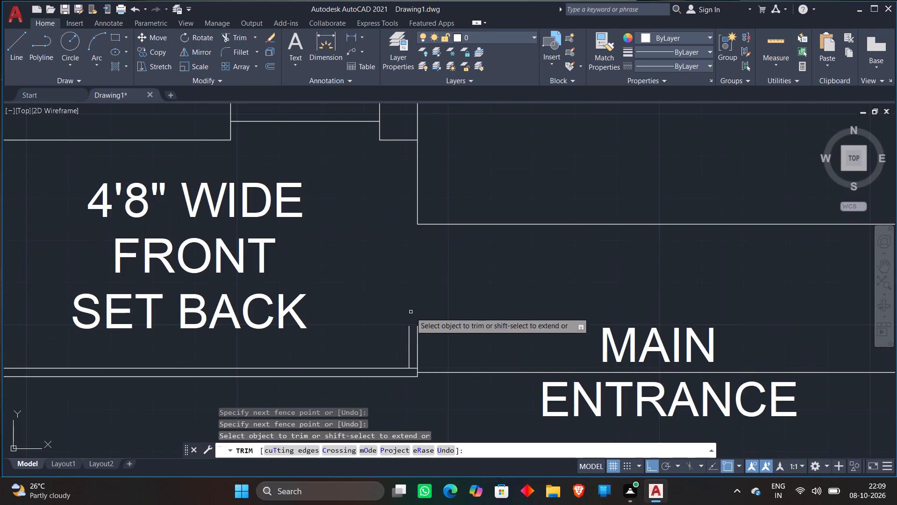
scroll(406, 375, up, 3)
click(429, 332)
click(423, 362)
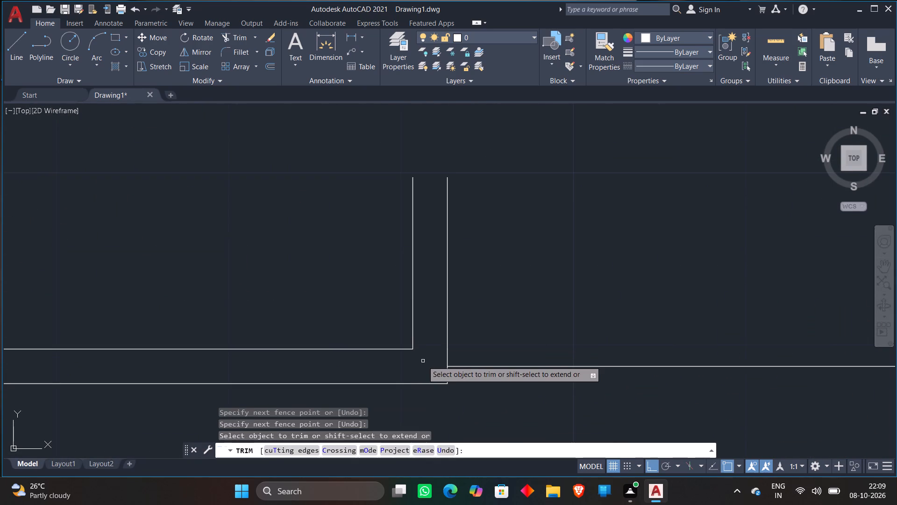
key(Escape)
Draw a short horizontal line closing the top of the 2" wall return beside the main entrance.
scroll(526, 270, down, 1)
key(l)
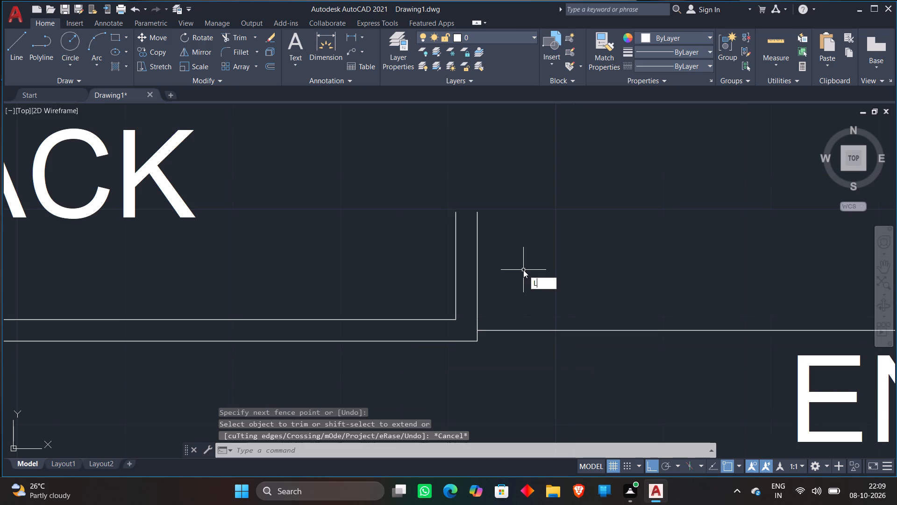
key(Return)
click(474, 211)
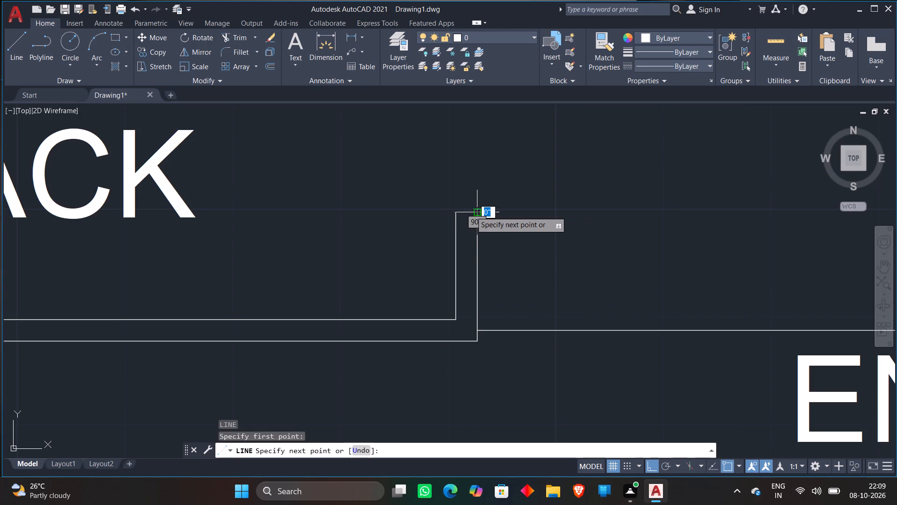
click(459, 213)
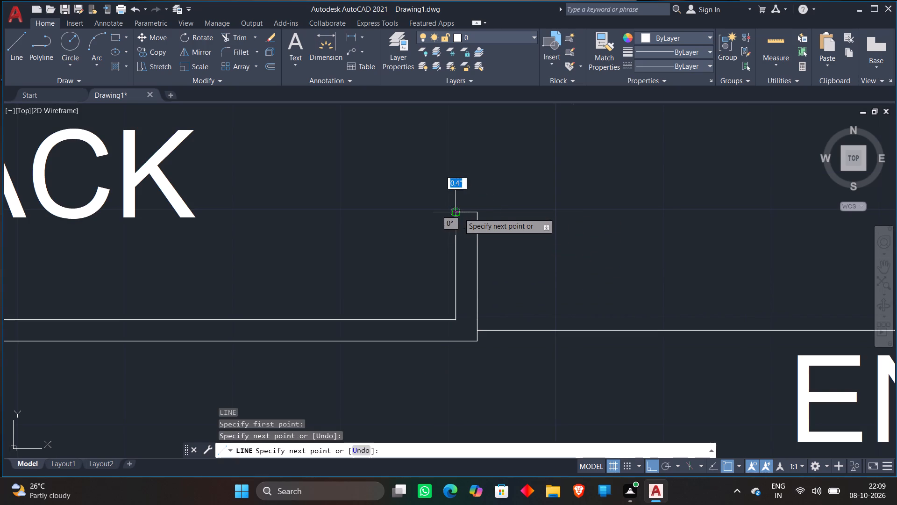
key(Escape)
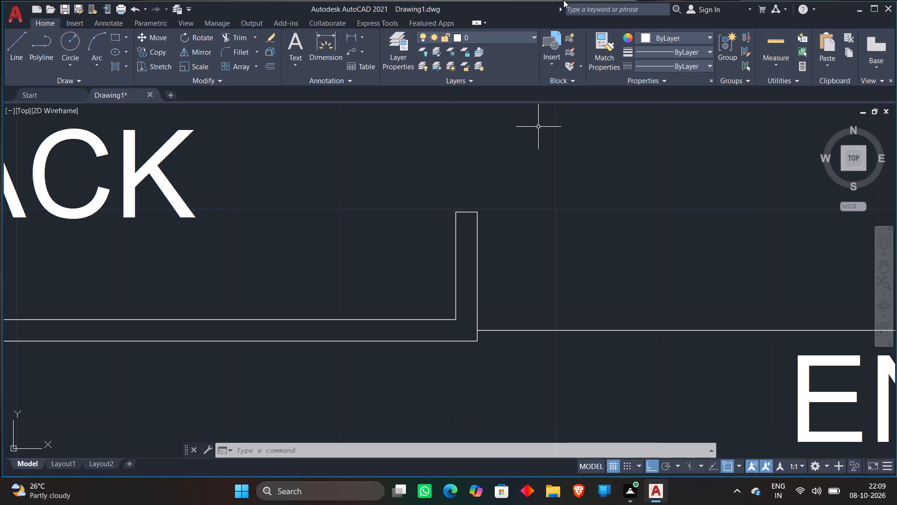
Draw two short horizontal lines about 4'7" long, one above the other, across the ground-floor hall's outer wall opposite the kitchen.
scroll(562, 0, down, 6)
scroll(555, 166, down, 2)
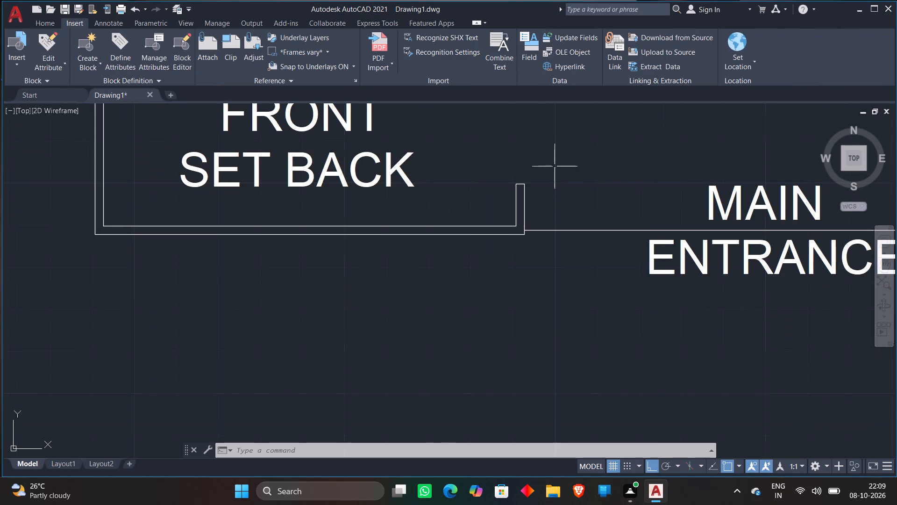
scroll(555, 173, down, 1)
middle_drag(555, 173, 553, 226)
scroll(557, 217, down, 2)
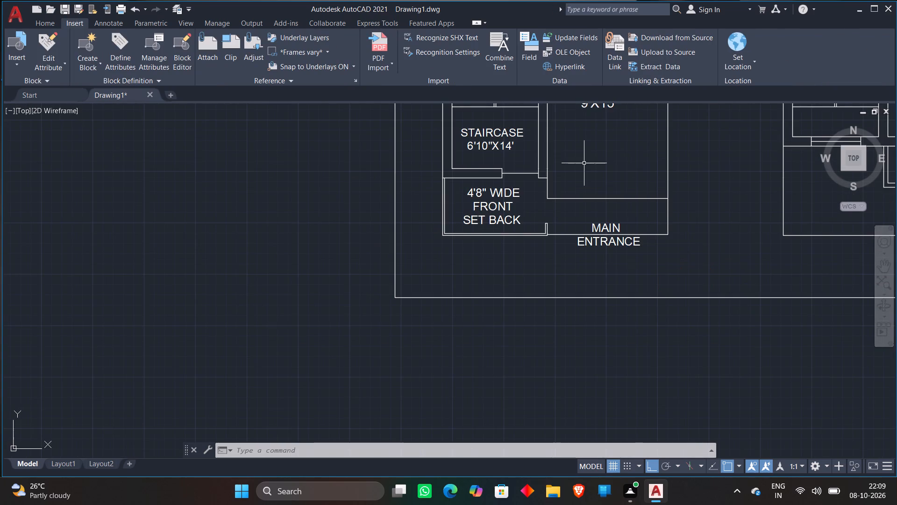
middle_drag(584, 163, 574, 323)
scroll(572, 232, down, 1)
middle_drag(598, 166, 598, 166)
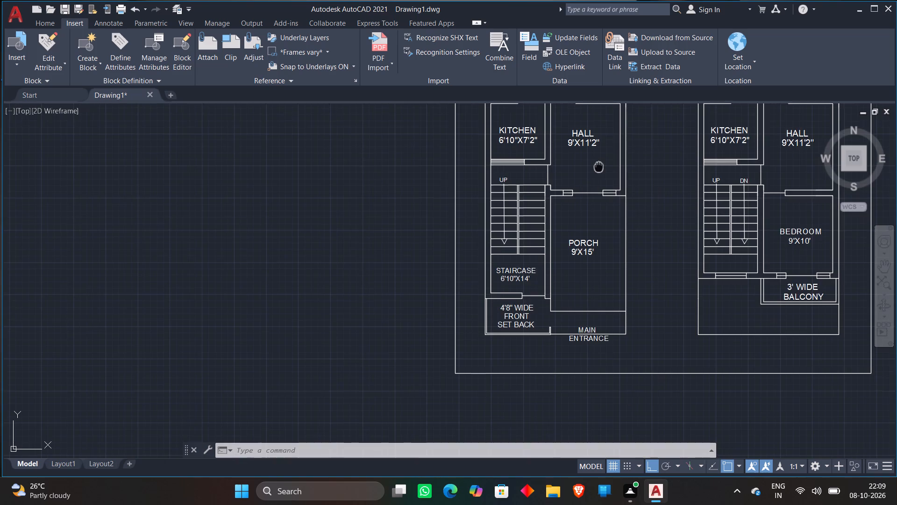
middle_drag(598, 166, 582, 240)
scroll(617, 194, up, 1)
key(l)
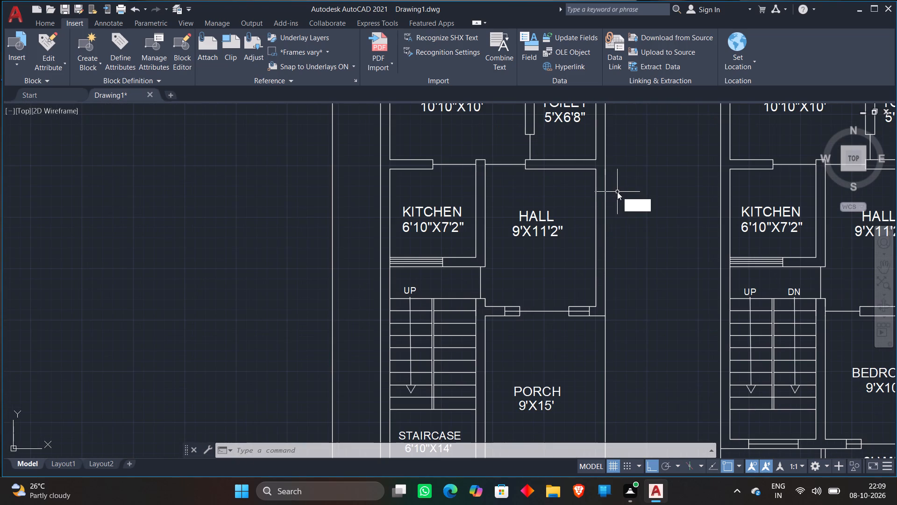
key(Return)
click(582, 214)
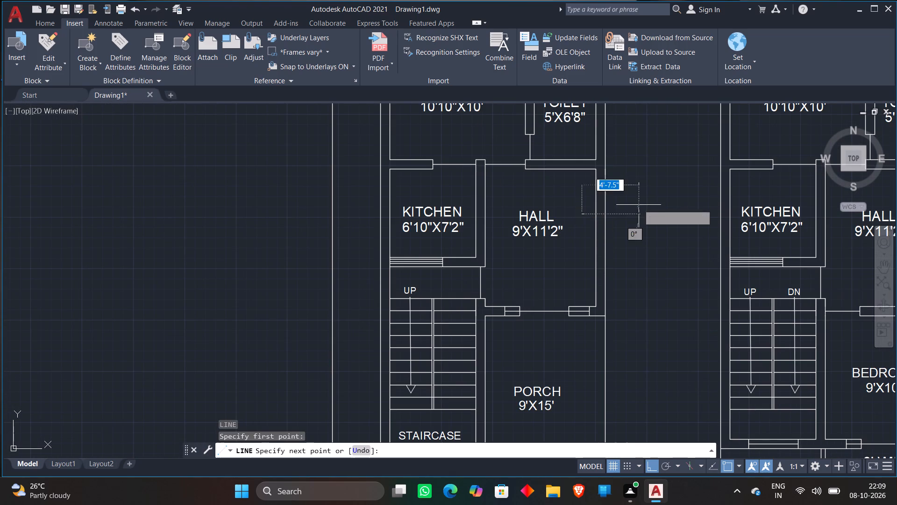
click(639, 205)
key(Escape)
key(l)
key(Return)
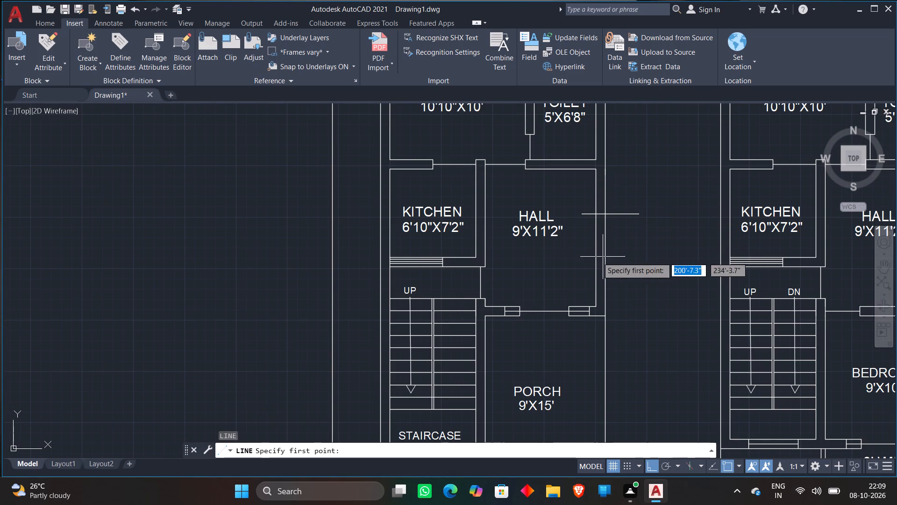
click(578, 269)
click(634, 265)
key(Escape)
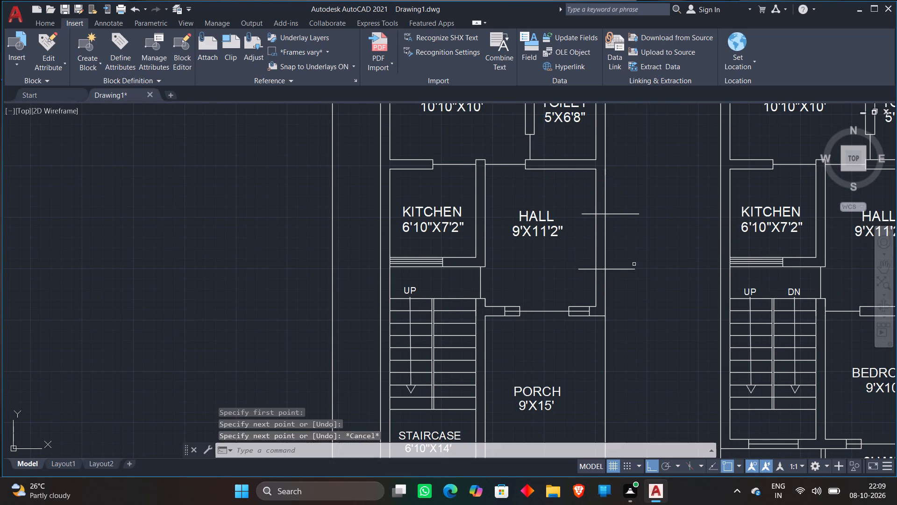
Draw two short horizontal lines, one above the other, across the ground-floor lobby/dining room's outer wall opposite the toilet.
scroll(640, 172, down, 1)
middle_drag(640, 172, 633, 232)
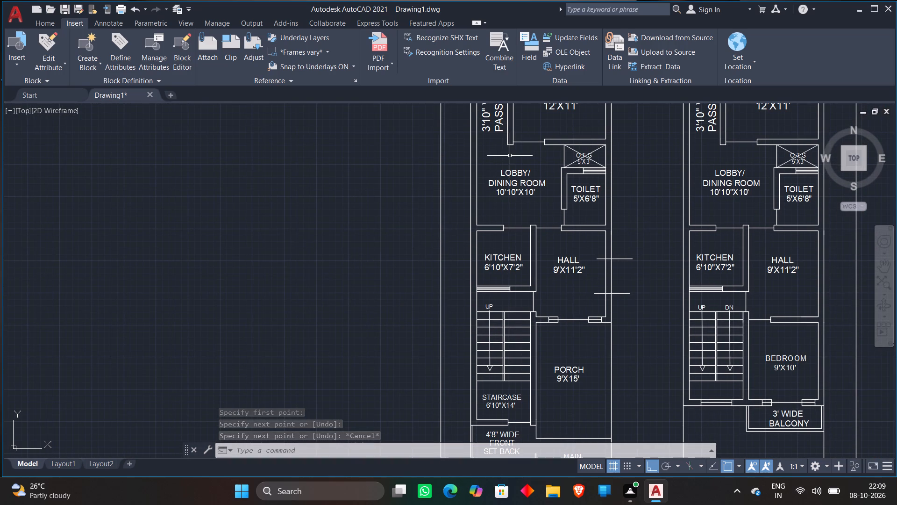
key(l)
key(Return)
scroll(468, 156, up, 3)
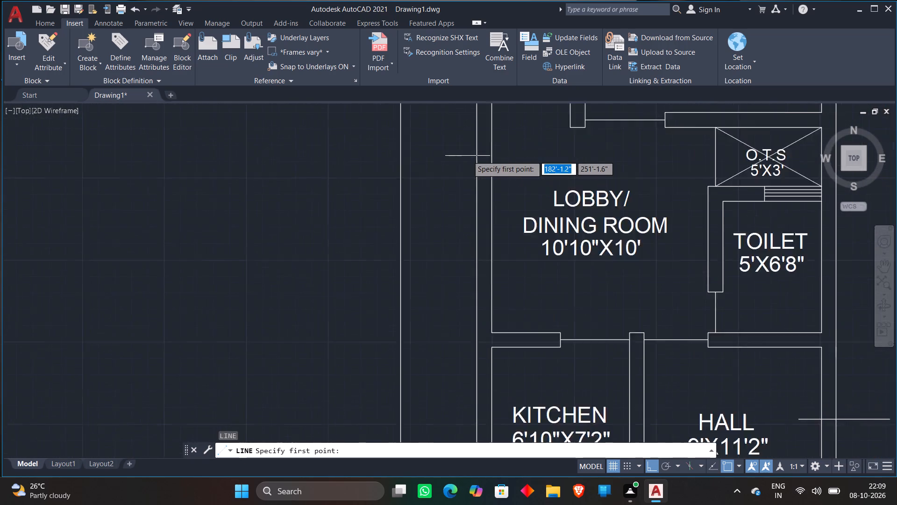
click(463, 149)
click(538, 146)
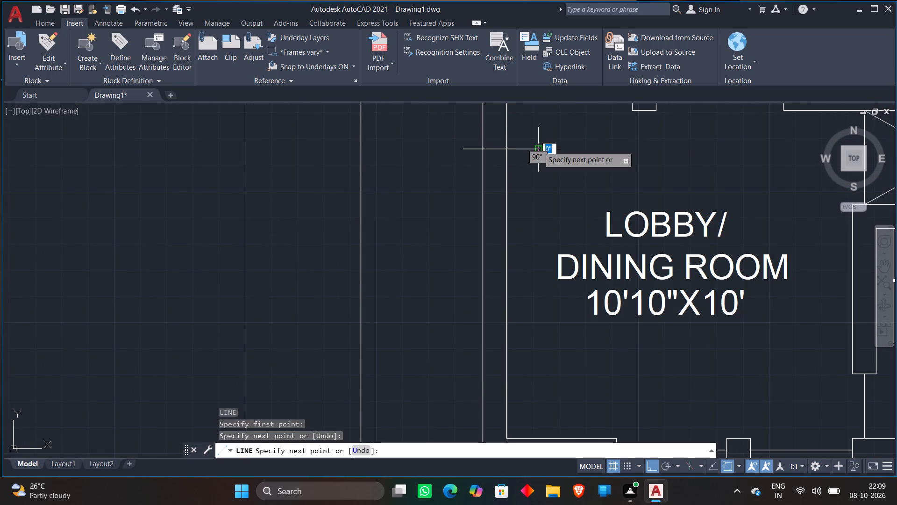
key(Escape)
key(l)
key(Return)
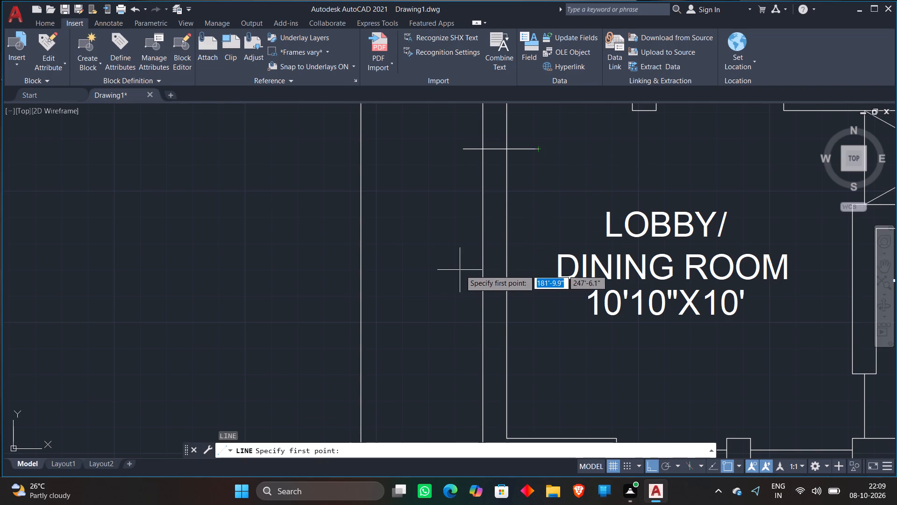
click(461, 270)
click(530, 267)
key(Escape)
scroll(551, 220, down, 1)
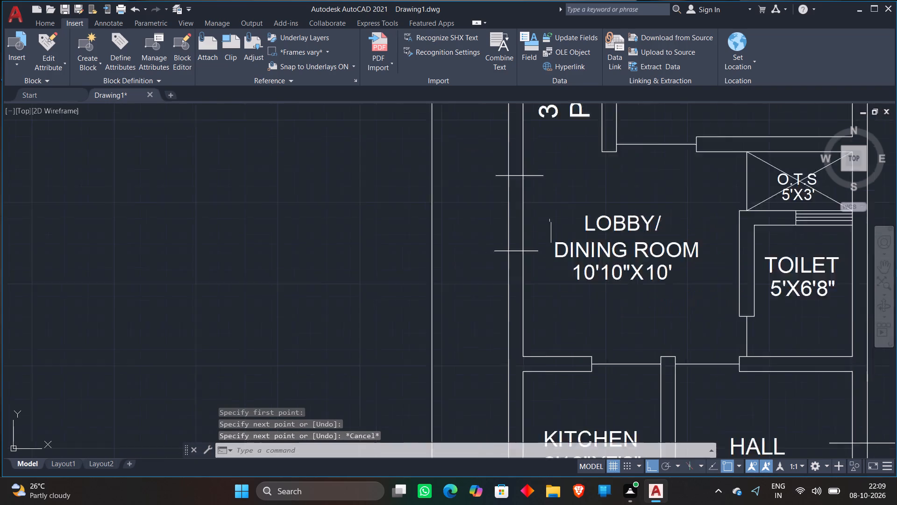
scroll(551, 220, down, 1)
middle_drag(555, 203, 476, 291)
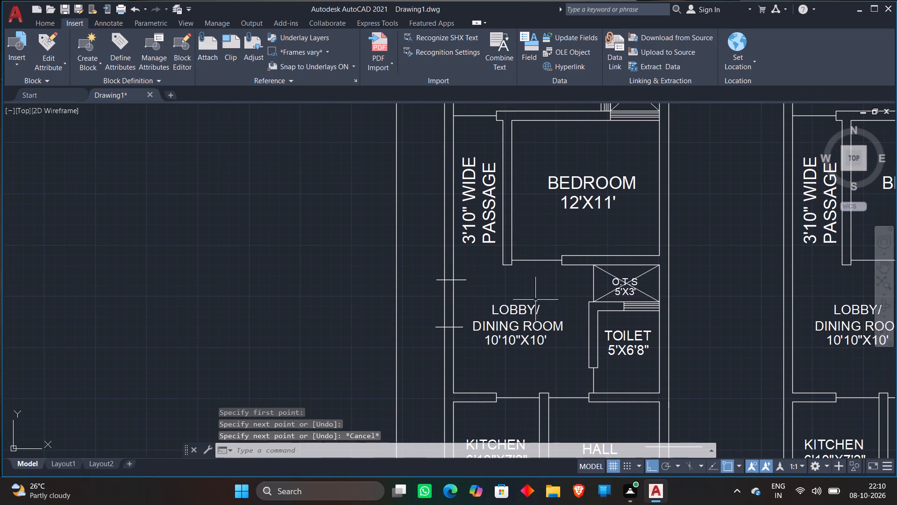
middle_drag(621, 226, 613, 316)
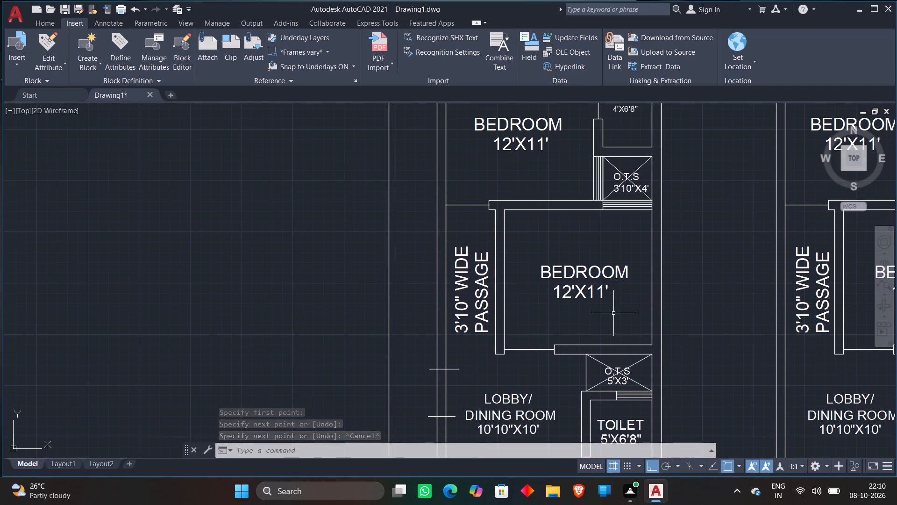
Draw two short horizontal lines, one above the other, across the outer wall of the ground-floor bedroom beside the passage.
key(l)
key(Return)
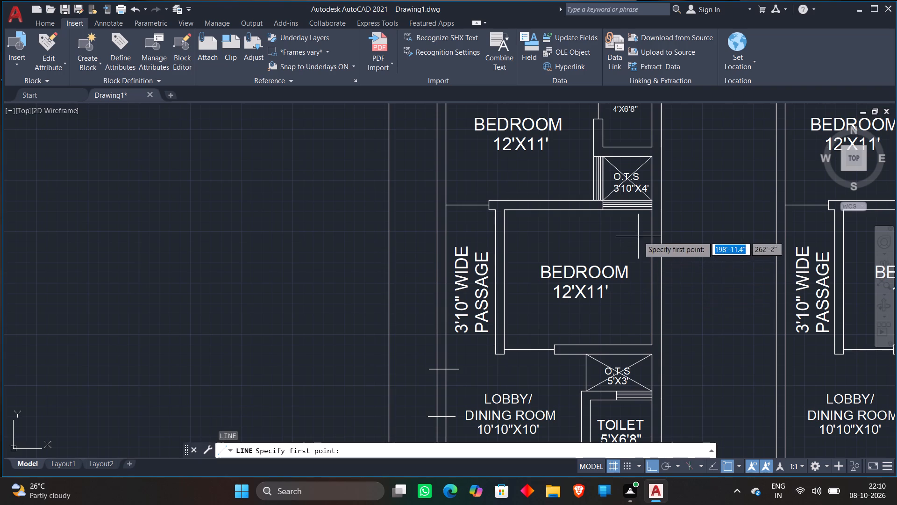
click(643, 250)
click(683, 248)
key(Escape)
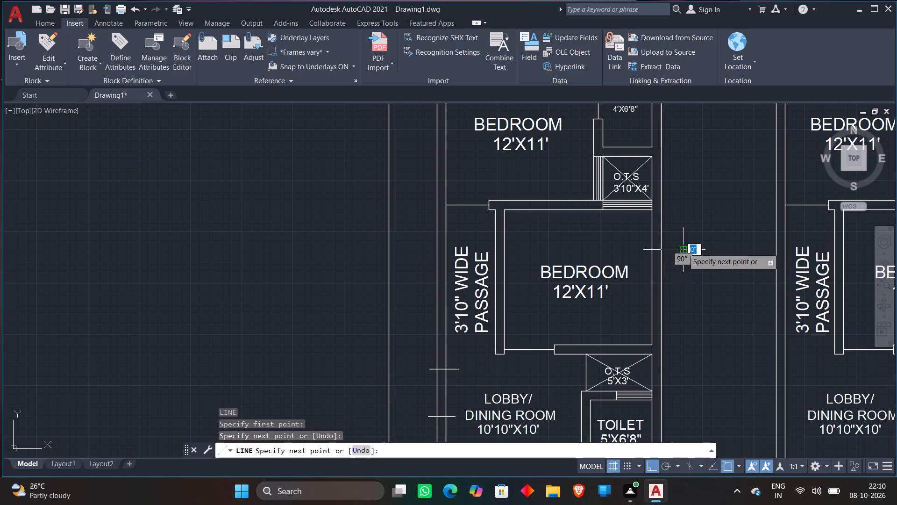
key(l)
key(Return)
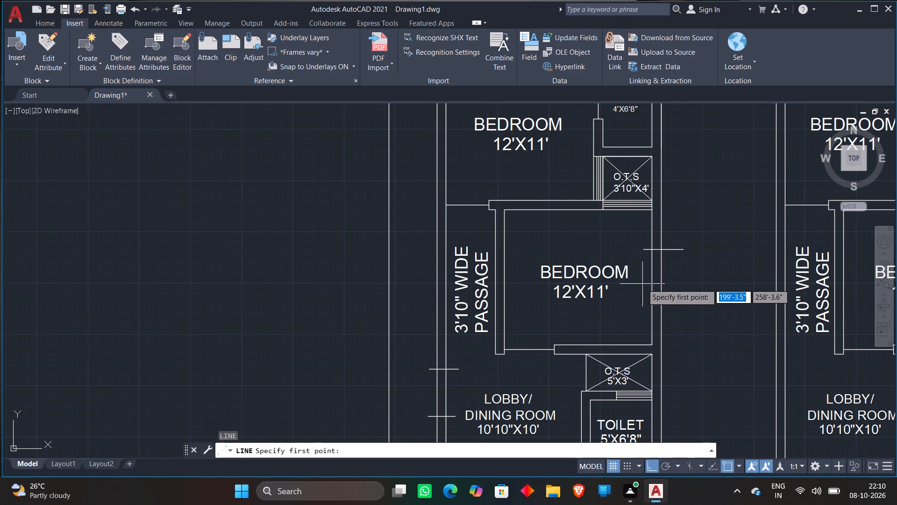
click(645, 299)
click(682, 298)
key(Escape)
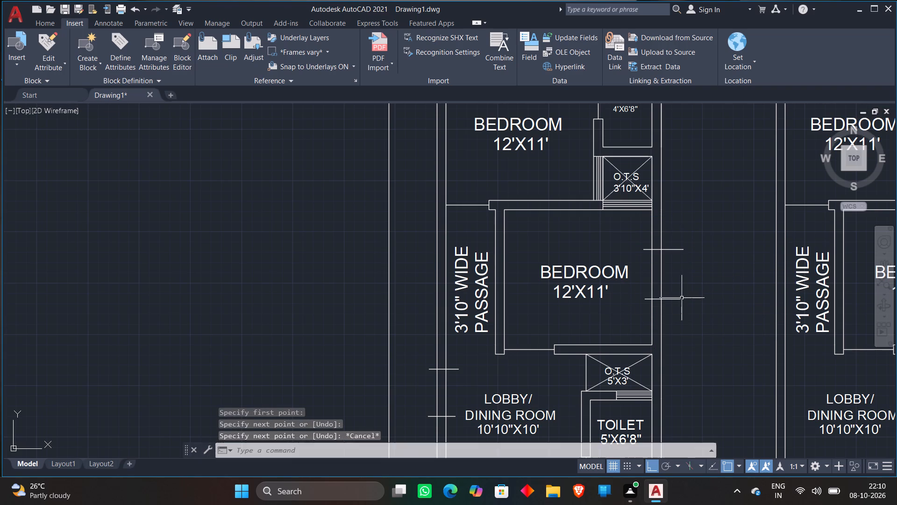
Draw two short vertical lines, side by side, across the ground-floor rear bedroom's outer wall above its label.
middle_drag(696, 202, 702, 296)
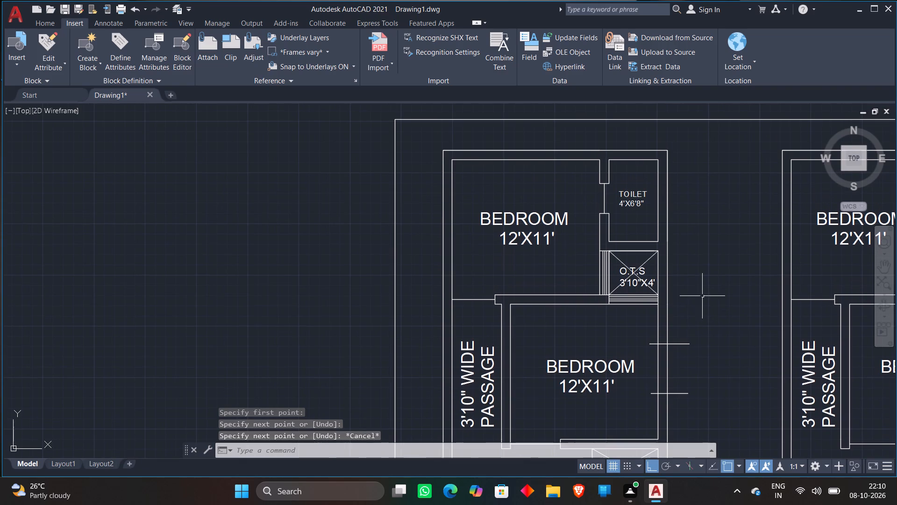
key(l)
key(Return)
click(509, 177)
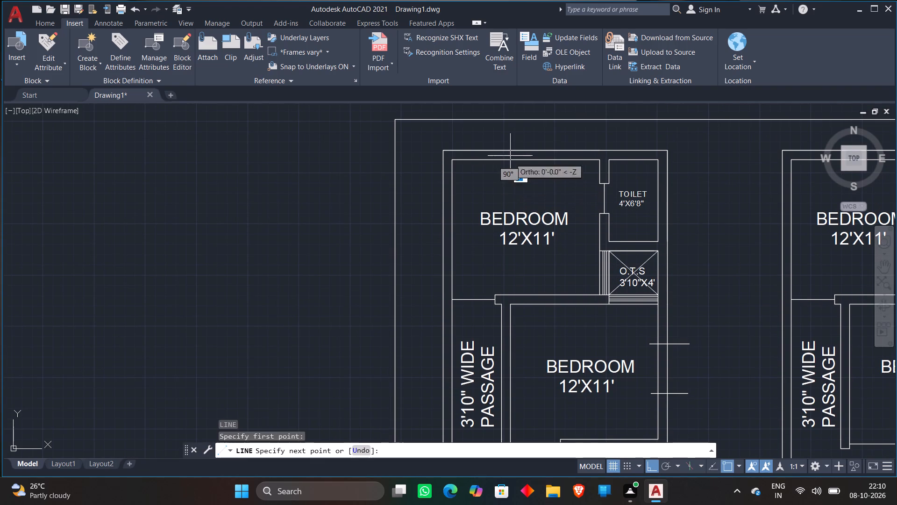
click(510, 137)
key(Escape)
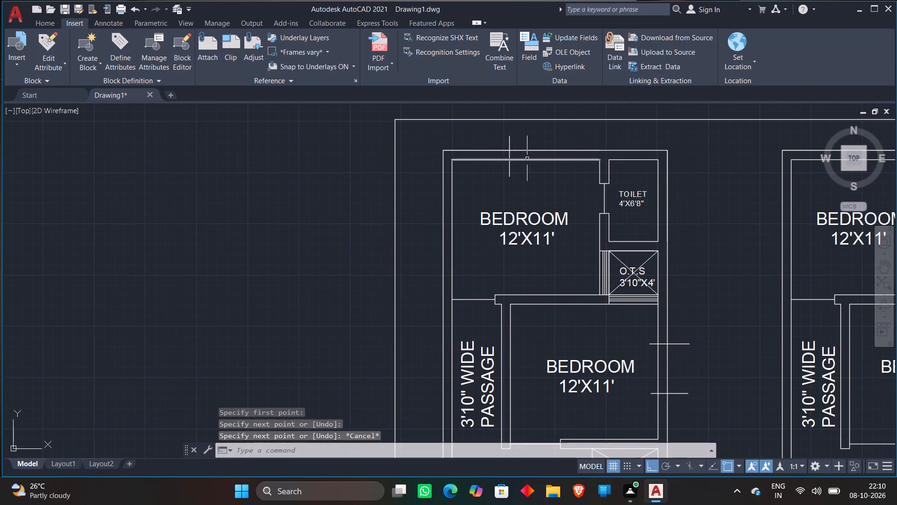
key(l)
key(Return)
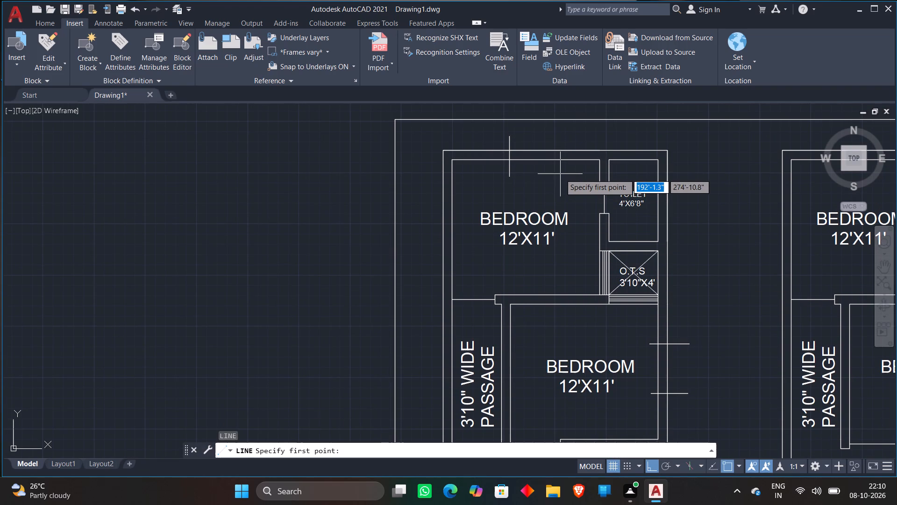
click(561, 173)
click(562, 139)
key(Escape)
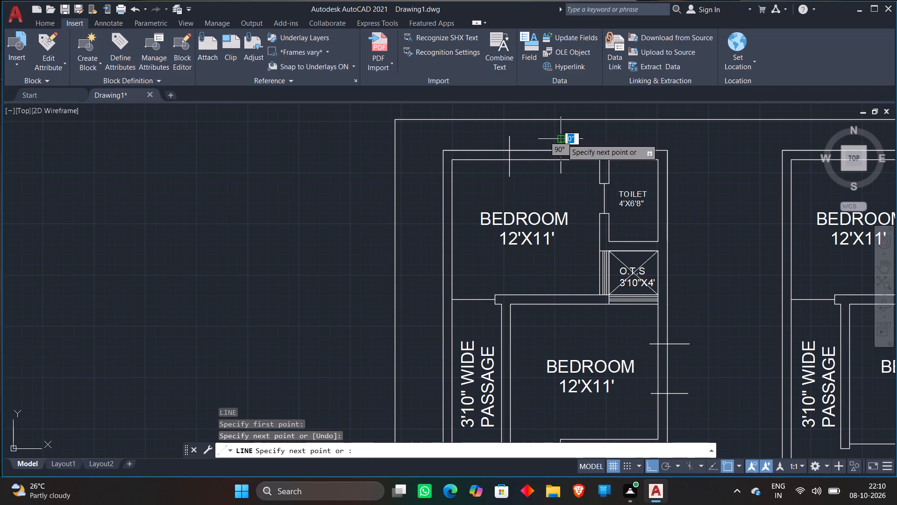
Trim both ends of the two vertical lines back to the rear bedroom's outer wall faces.
text(TR)
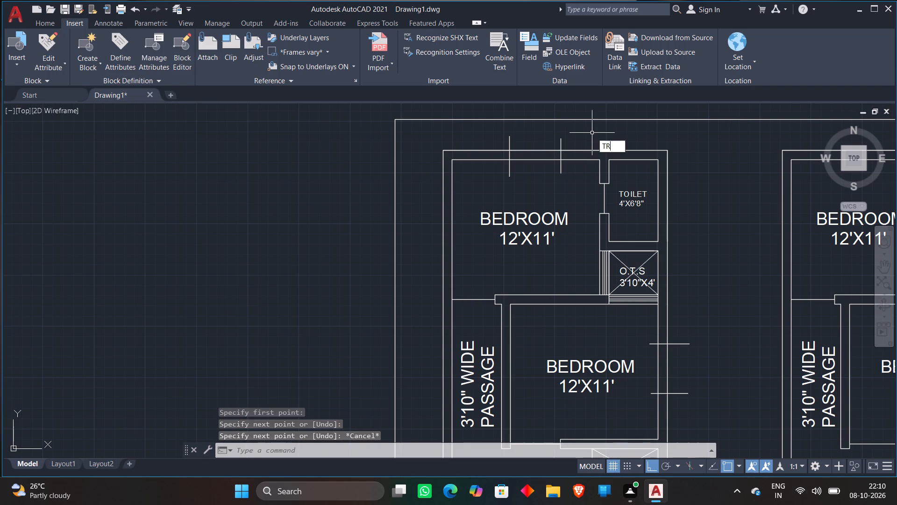
key(space)
click(502, 145)
click(570, 141)
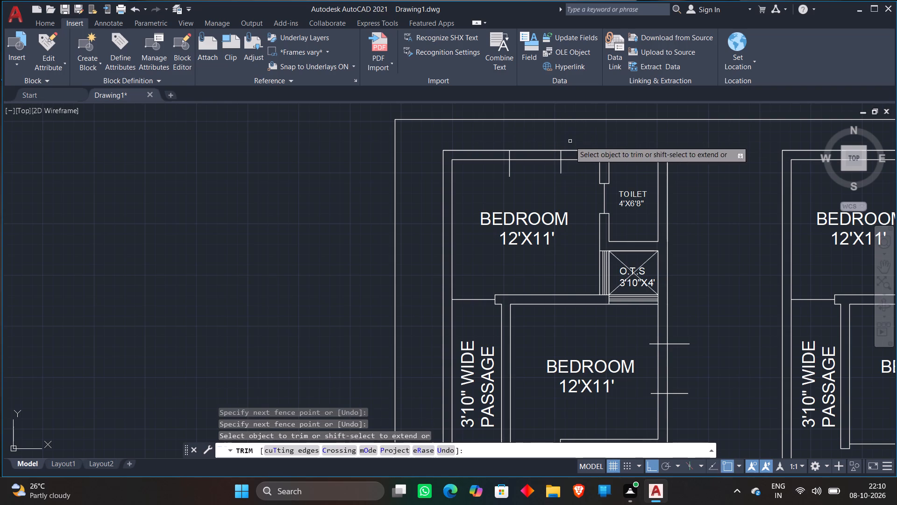
click(504, 169)
click(564, 167)
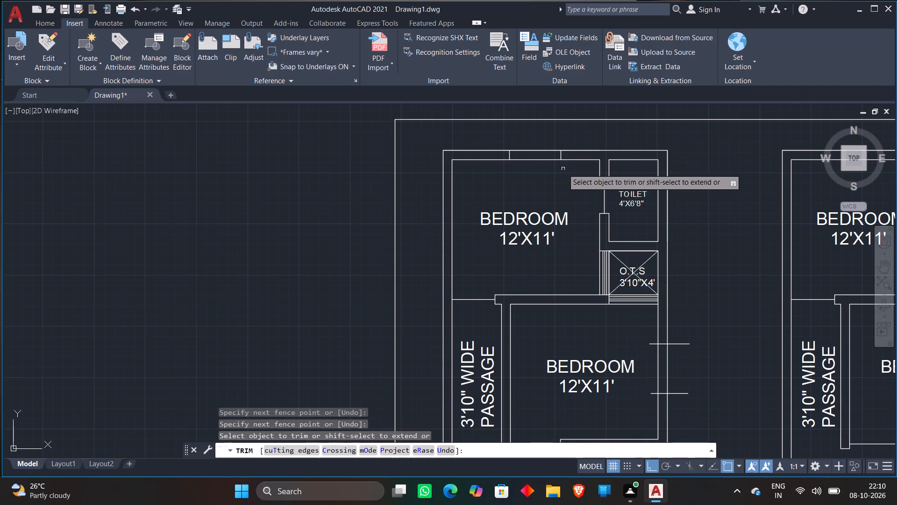
Trim both ends of the two horizontal lines back to the lobby/dining room's outer wall faces.
scroll(547, 204, down, 2)
scroll(510, 309, up, 3)
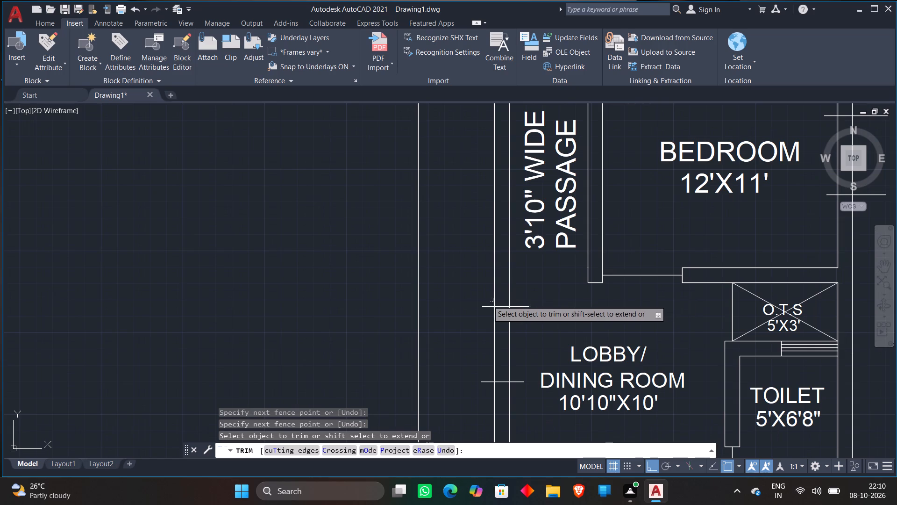
click(487, 289)
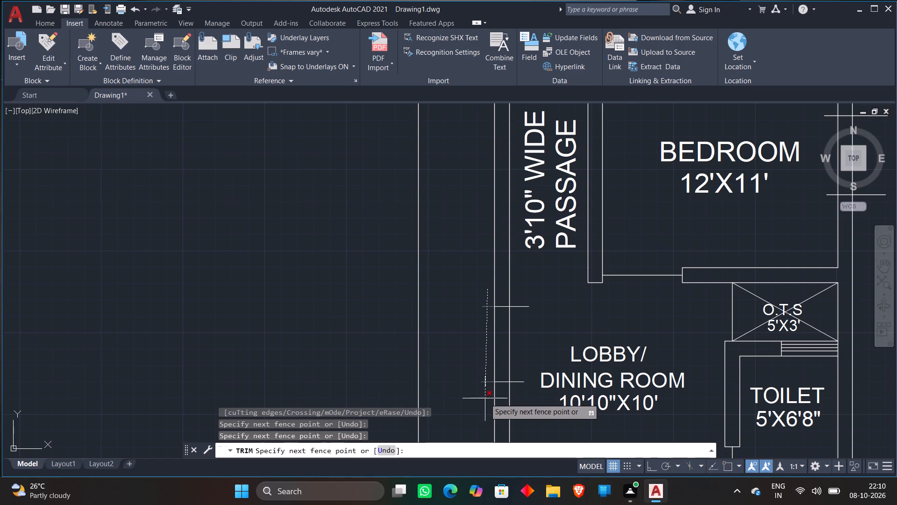
click(485, 398)
click(522, 297)
click(521, 393)
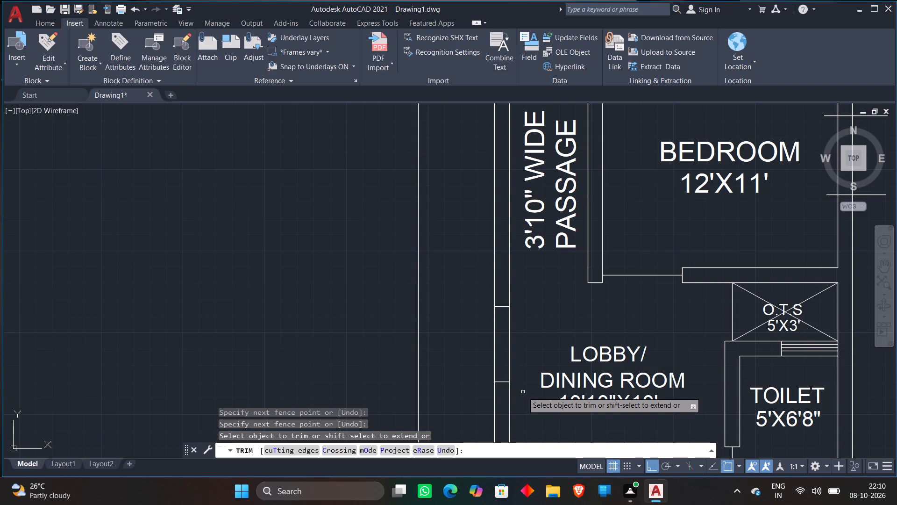
Trim both ends of the two horizontal lines back to the outer wall faces of the bedroom beside the passage.
scroll(523, 392, down, 2)
scroll(701, 298, up, 2)
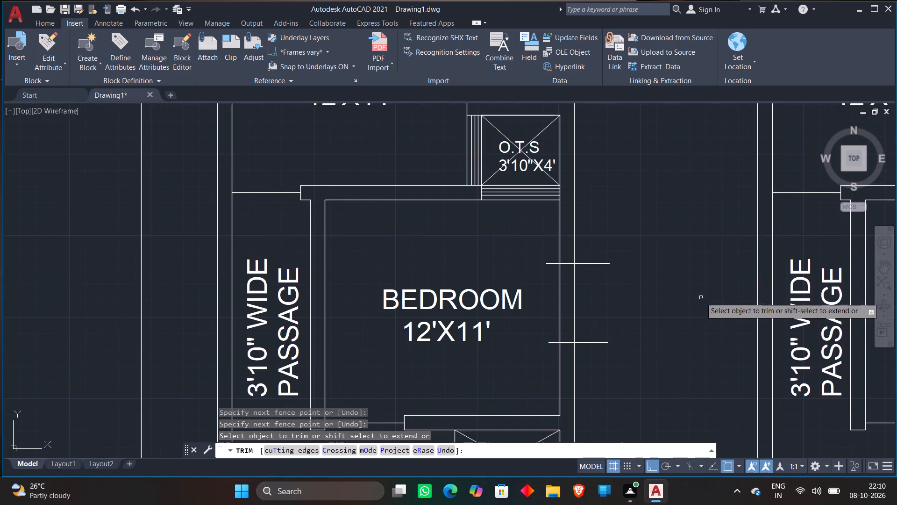
click(551, 258)
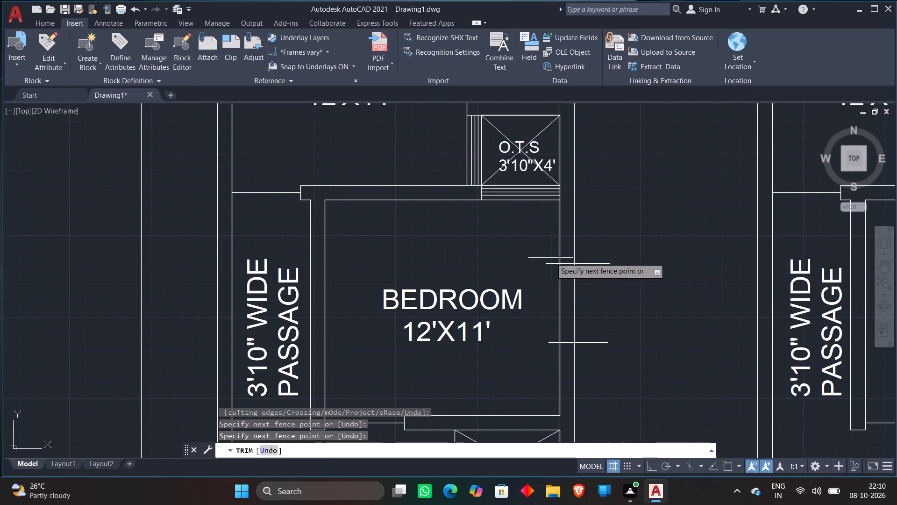
click(553, 361)
click(594, 247)
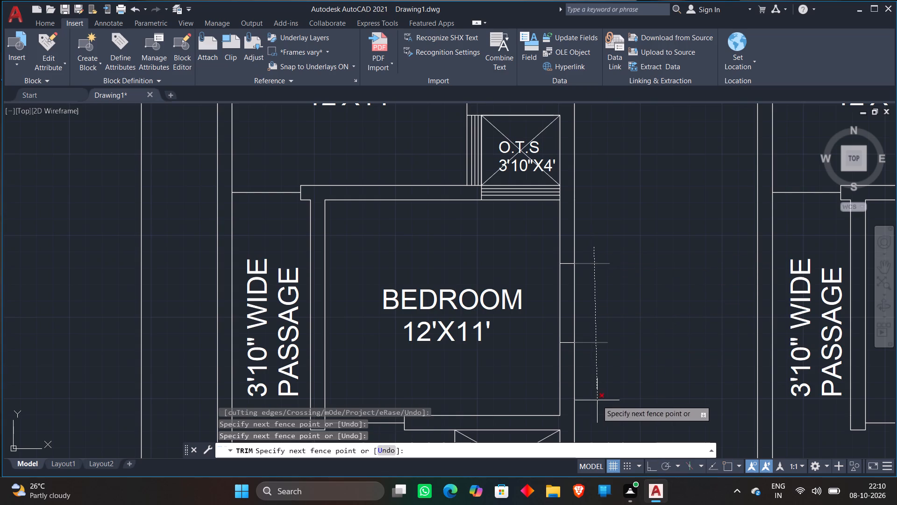
click(592, 375)
Trim both ends of the two horizontal lines back to the ground-floor hall's outer wall faces.
scroll(638, 250, down, 3)
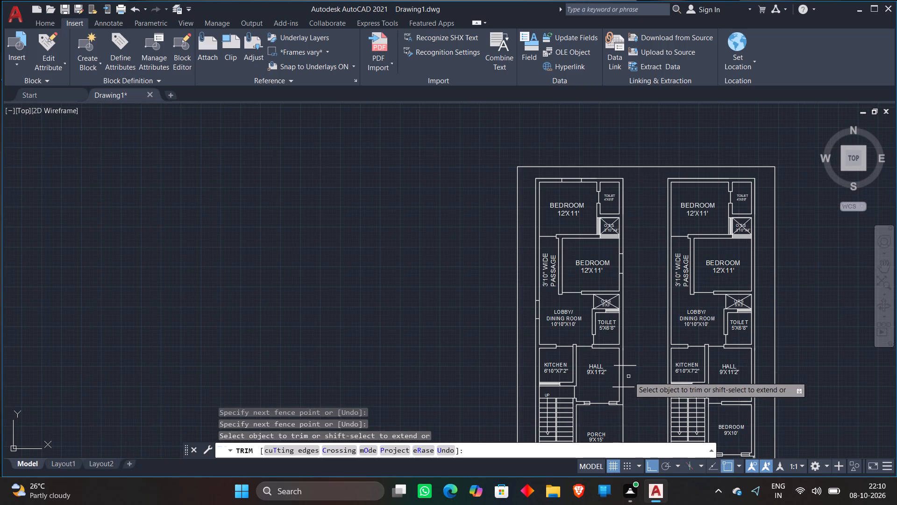
click(627, 361)
click(631, 395)
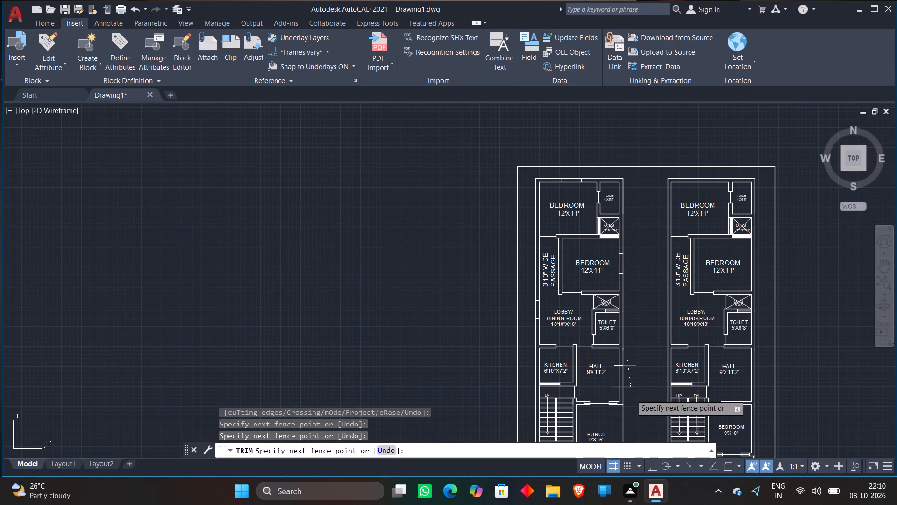
scroll(601, 357, up, 2)
middle_drag(598, 344, 604, 219)
click(646, 249)
click(641, 331)
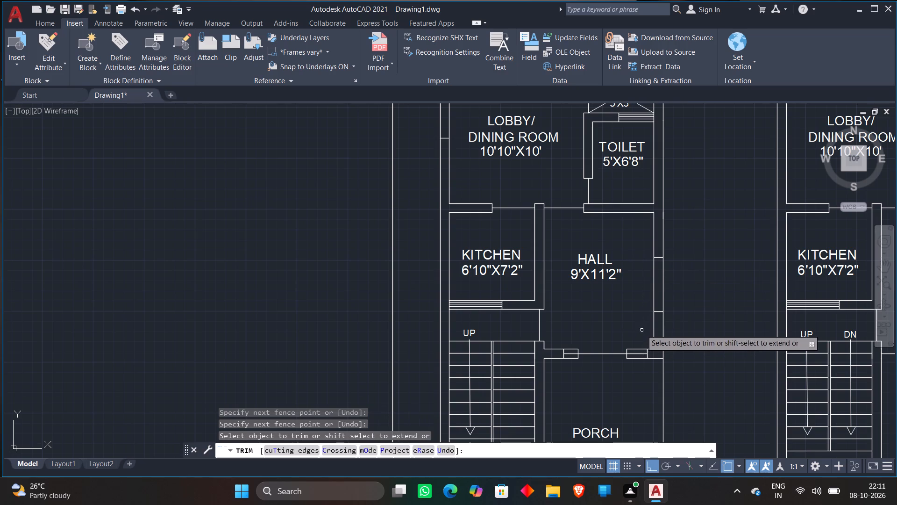
scroll(558, 264, down, 2)
scroll(533, 226, up, 2)
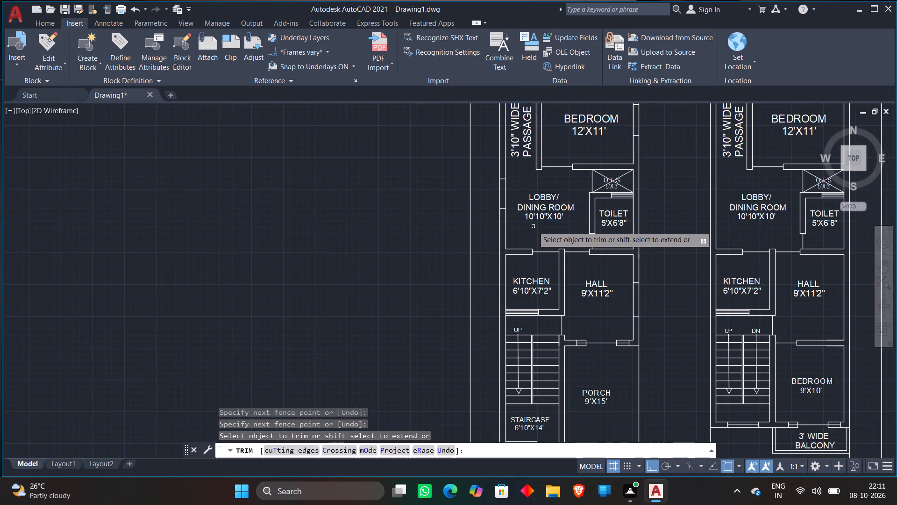
scroll(533, 226, up, 1)
scroll(506, 231, down, 3)
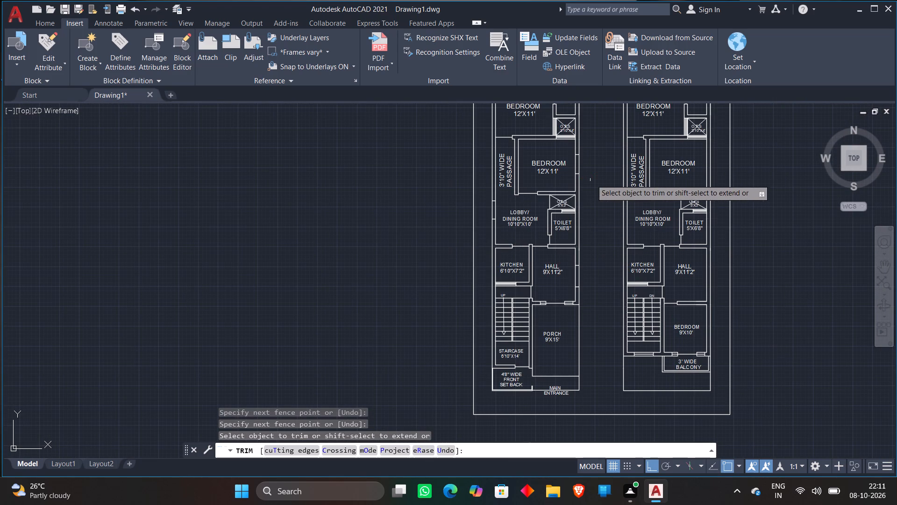
key(Escape)
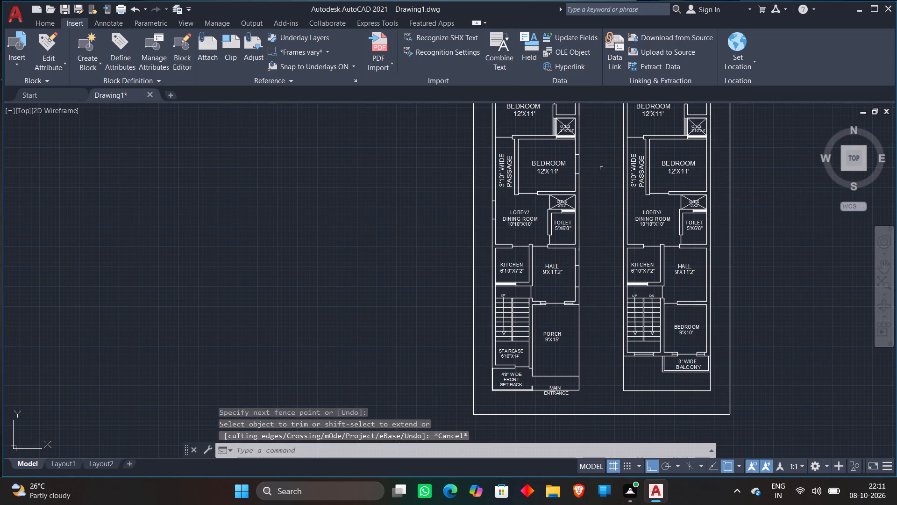
Offset the inner line of the ground-floor lobby/dining room's outer wall 4.5" into the wall.
key(o)
key(Return)
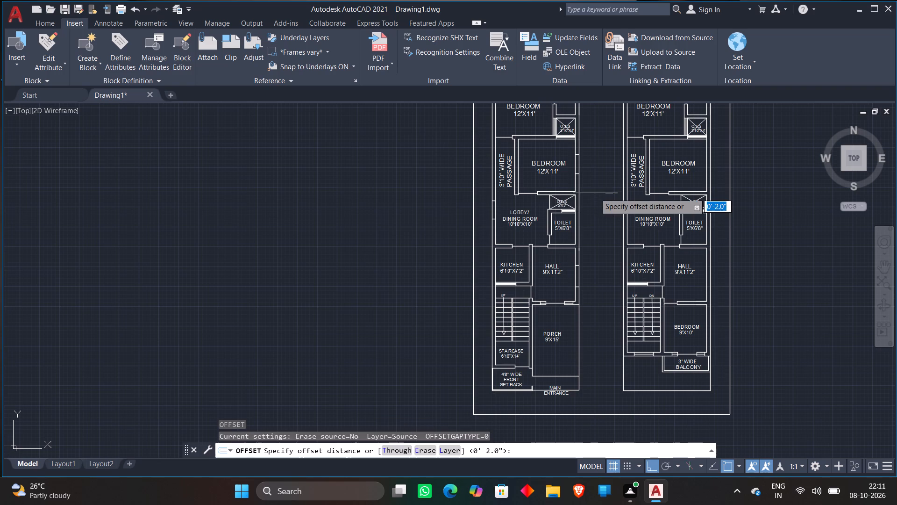
text(4.5)
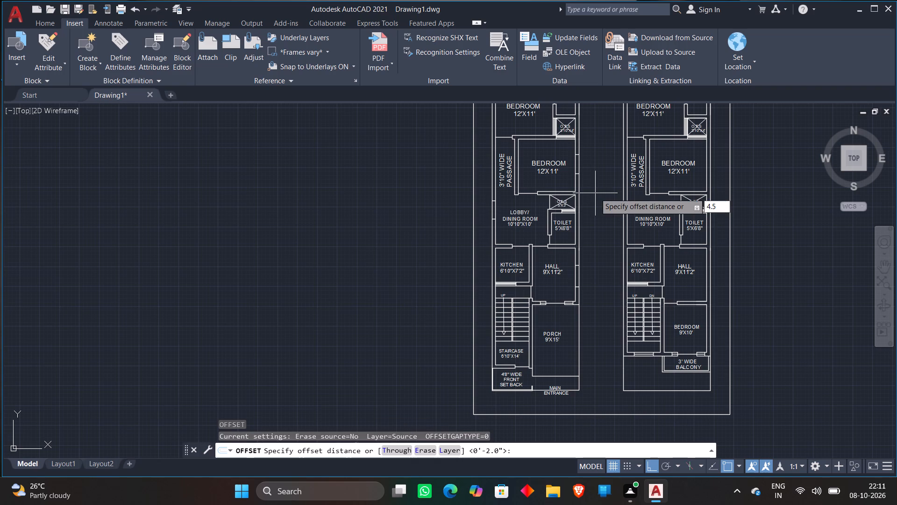
key(shift+quotedbl)
key(Return)
scroll(493, 230, up, 2)
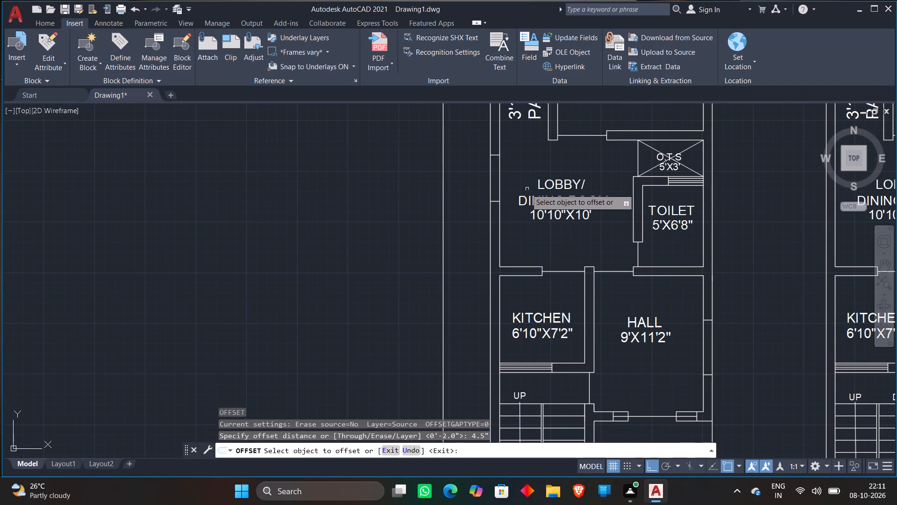
click(499, 180)
click(496, 183)
scroll(555, 193, down, 1)
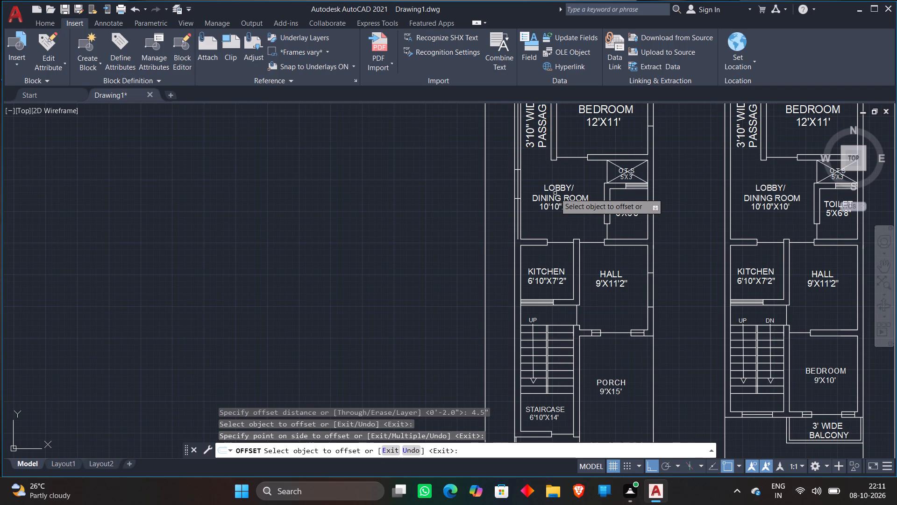
Offset the inner line of the ground-floor hall's outer wall 4.5" into the wall.
middle_drag(569, 173, 547, 278)
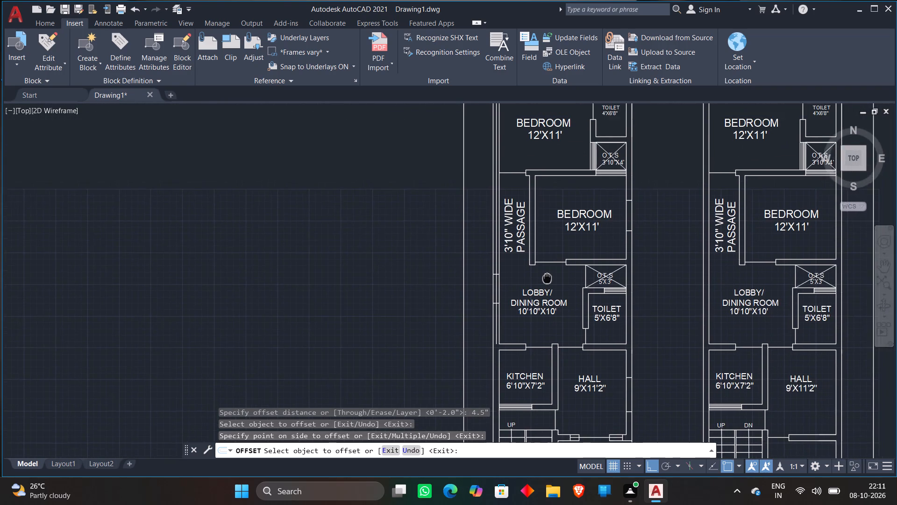
middle_drag(547, 278, 581, 168)
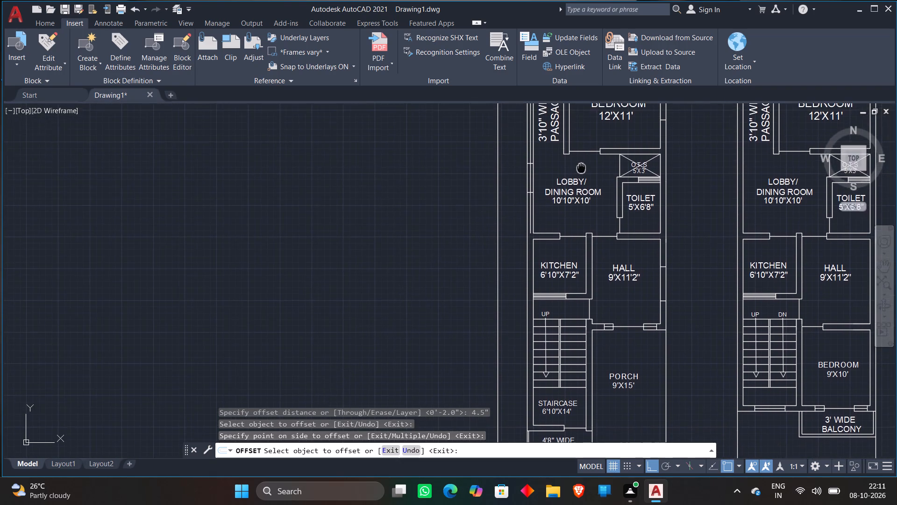
middle_drag(581, 168, 542, 225)
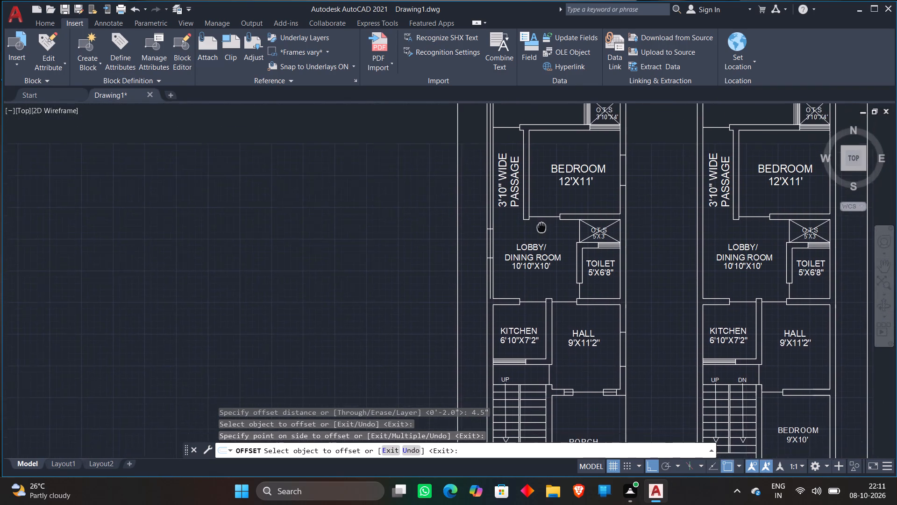
middle_drag(542, 225, 551, 208)
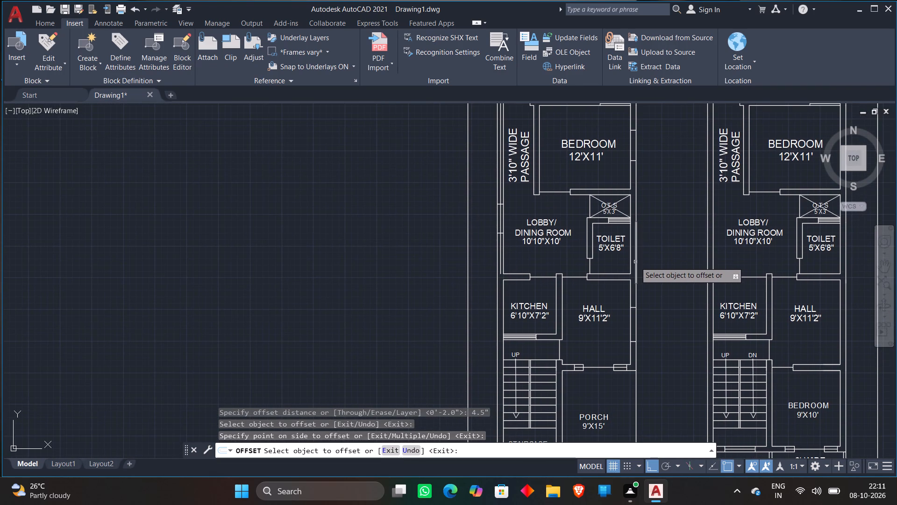
click(630, 293)
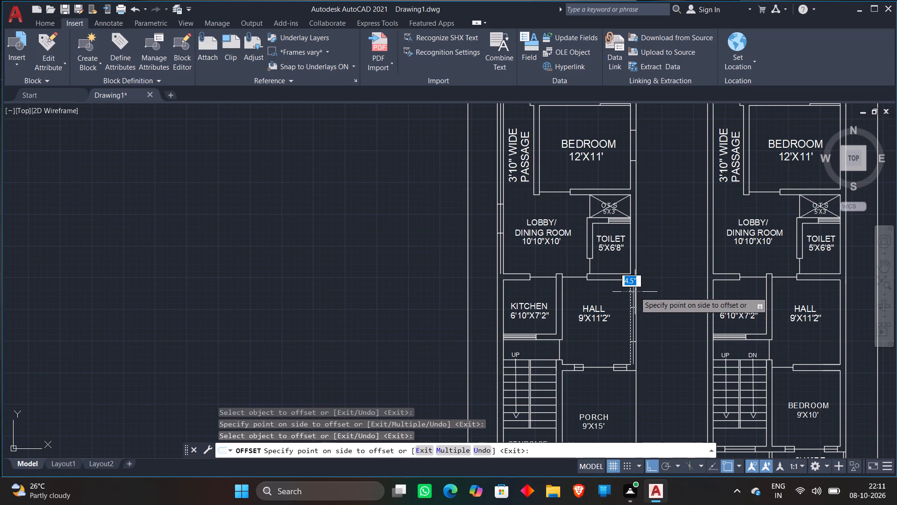
click(635, 292)
Offset the inner line of the outer wall of the ground-floor bedroom beside the passage 4.5" into the wall.
middle_drag(643, 160, 638, 268)
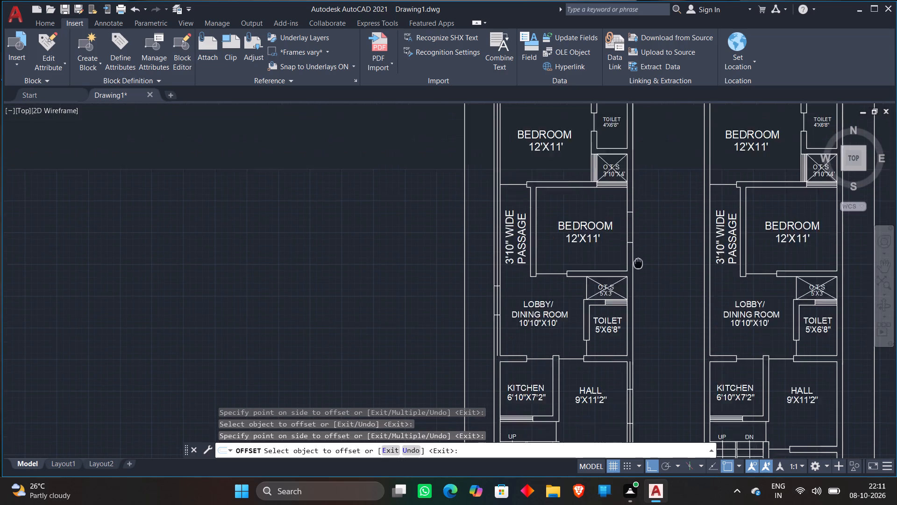
middle_drag(638, 268, 638, 289)
click(626, 250)
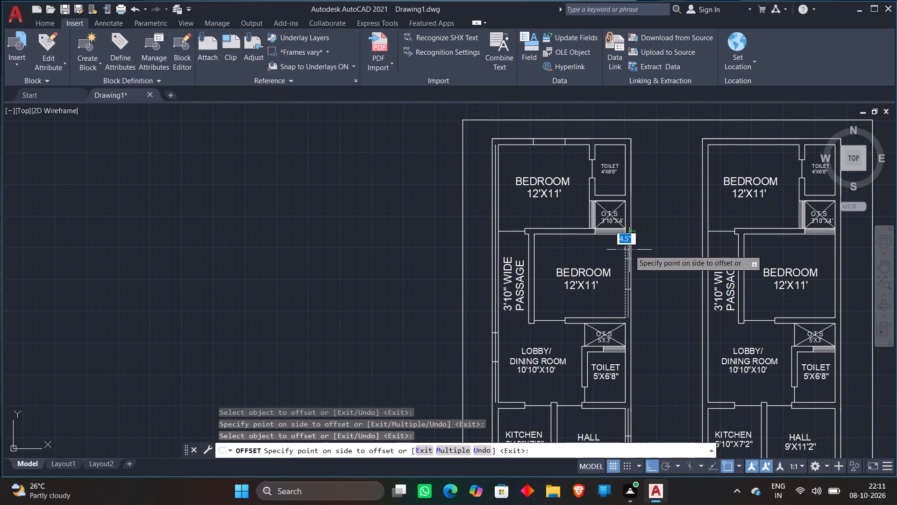
click(629, 250)
Offset the outer line of the ground-floor rear bedroom's top wall 4.5" into the wall.
scroll(543, 140, up, 3)
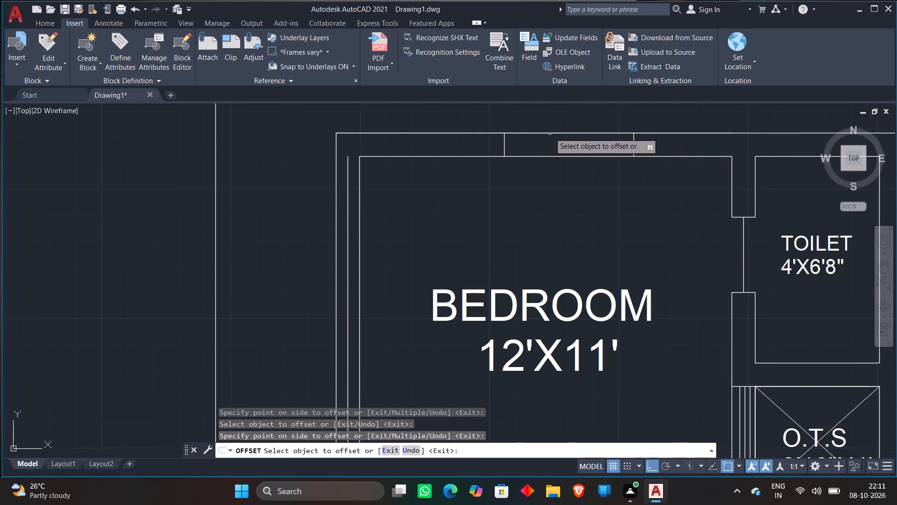
click(550, 133)
click(544, 150)
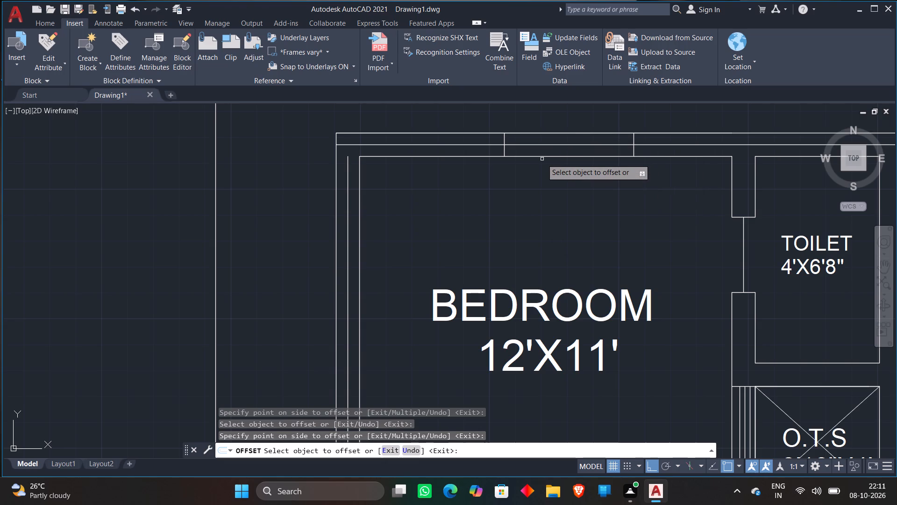
key(Escape)
Trim the centre line in the rear bedroom's top wall back to the two window jamb lines.
text(TR)
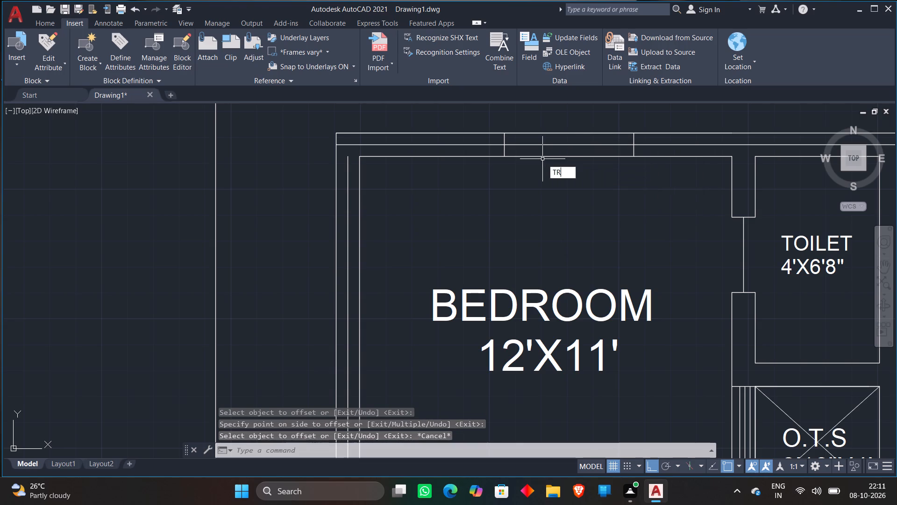
key(space)
click(493, 145)
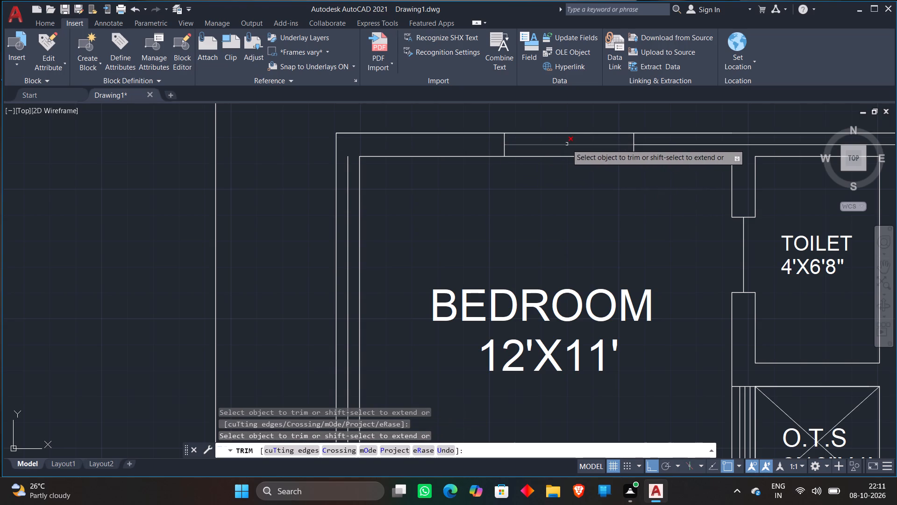
click(649, 144)
Trim the centre line in the ground-floor lobby/dining room's outer wall back to the window jambs, above and below the opening.
scroll(648, 142, down, 2)
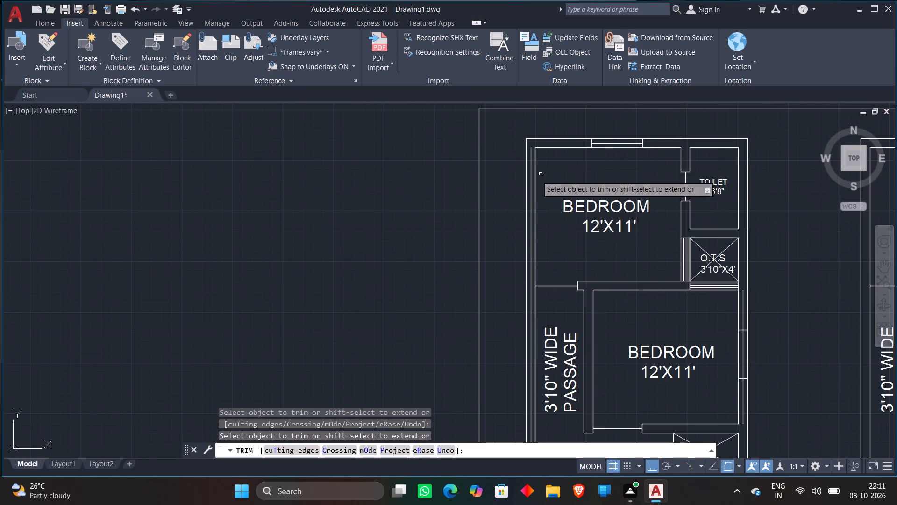
click(531, 192)
scroll(566, 179, down, 2)
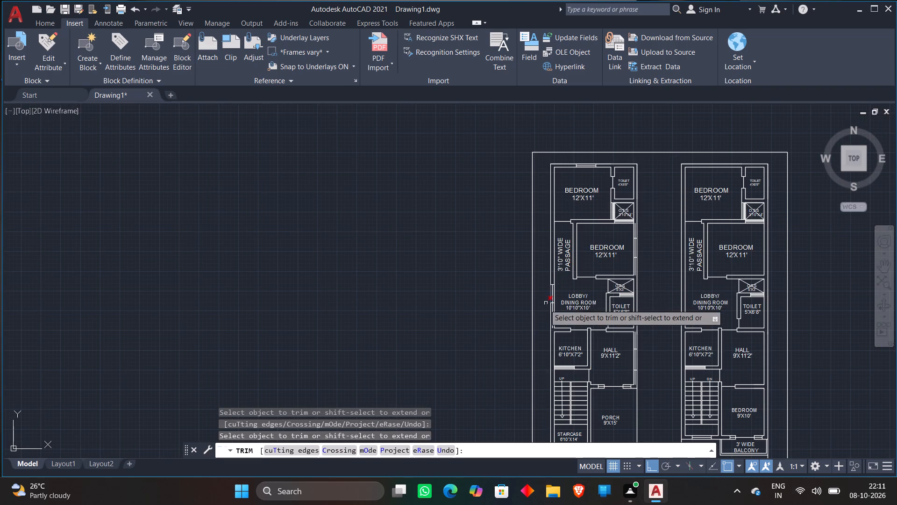
scroll(561, 323, up, 4)
click(501, 296)
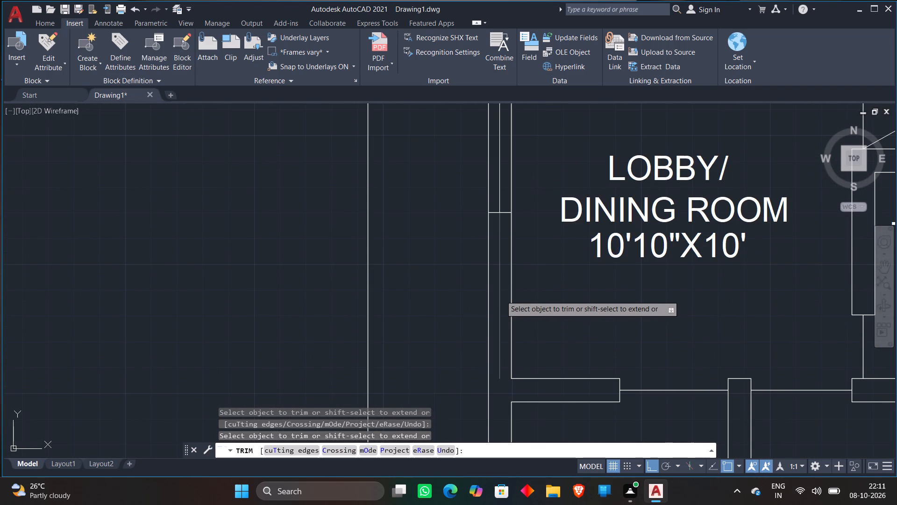
Trim the centre line in the ground-floor hall's outer wall back to the two window jambs.
scroll(596, 236, down, 4)
scroll(660, 293, up, 3)
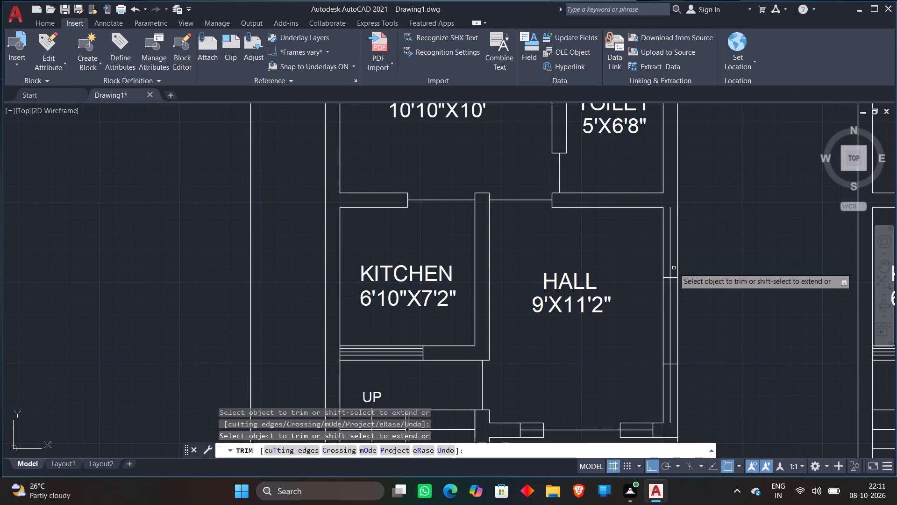
click(669, 266)
click(670, 371)
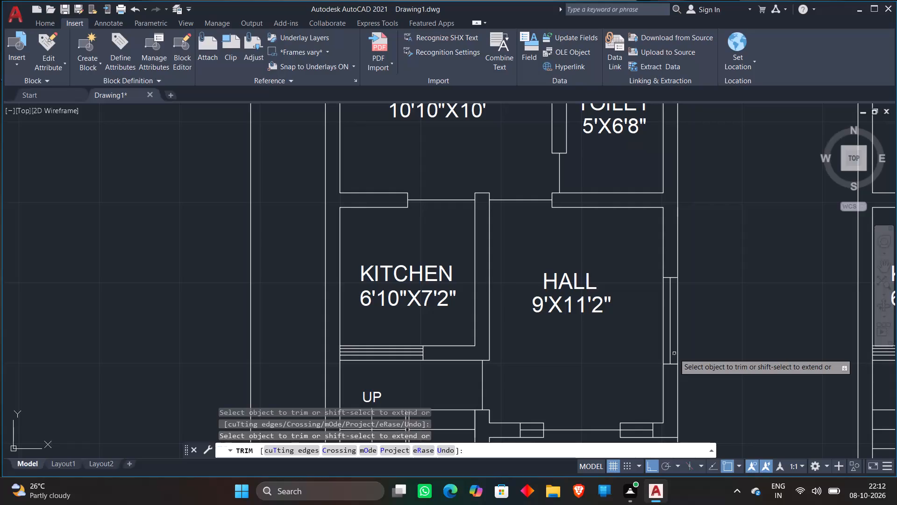
Trim the centre line in the outer wall of the ground-floor bedroom beside the passage back to the two window jambs.
scroll(678, 348, down, 2)
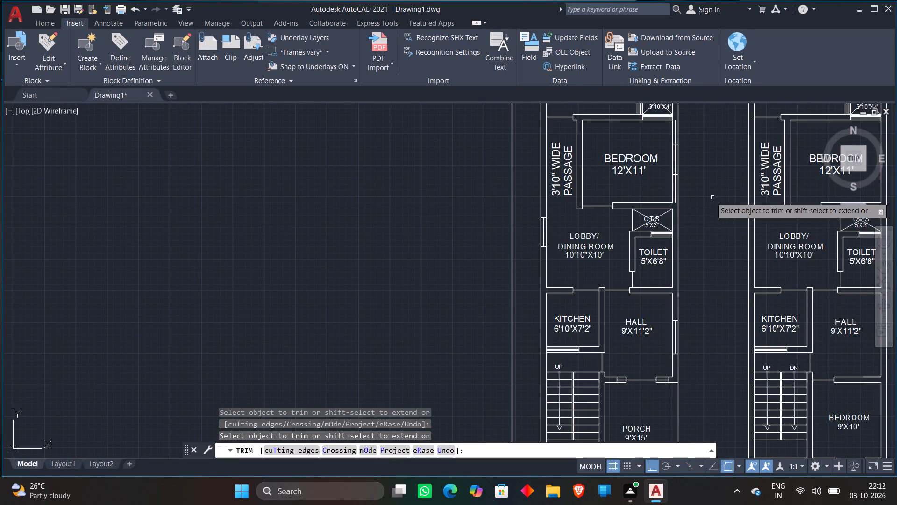
scroll(679, 172, up, 3)
click(670, 190)
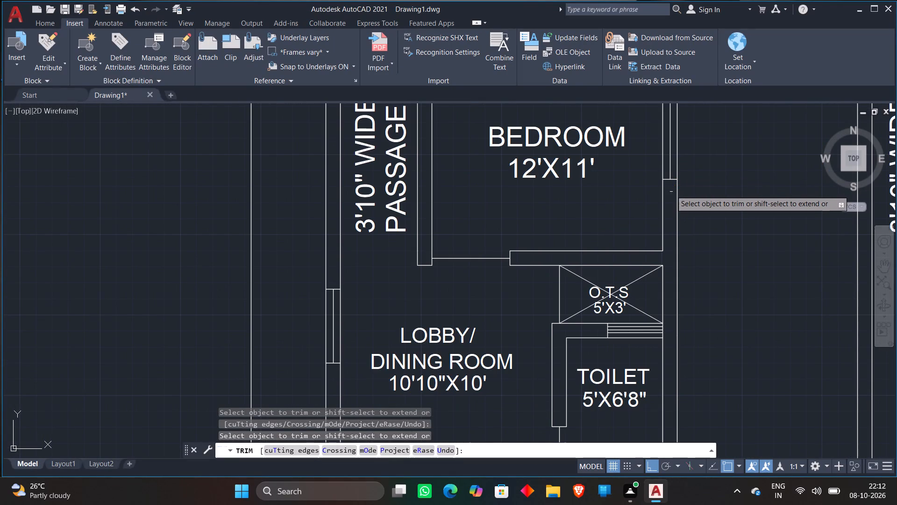
scroll(687, 192, down, 1)
middle_drag(714, 188, 713, 325)
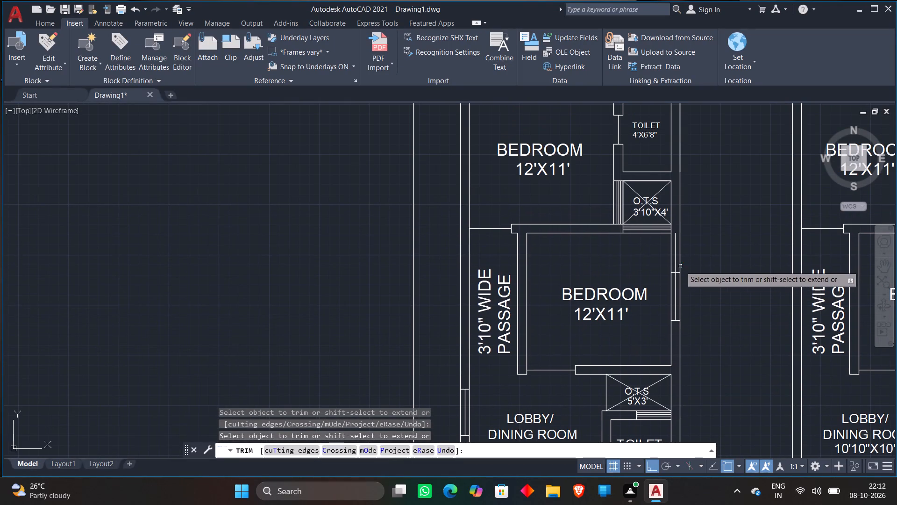
click(674, 255)
scroll(705, 224, down, 1)
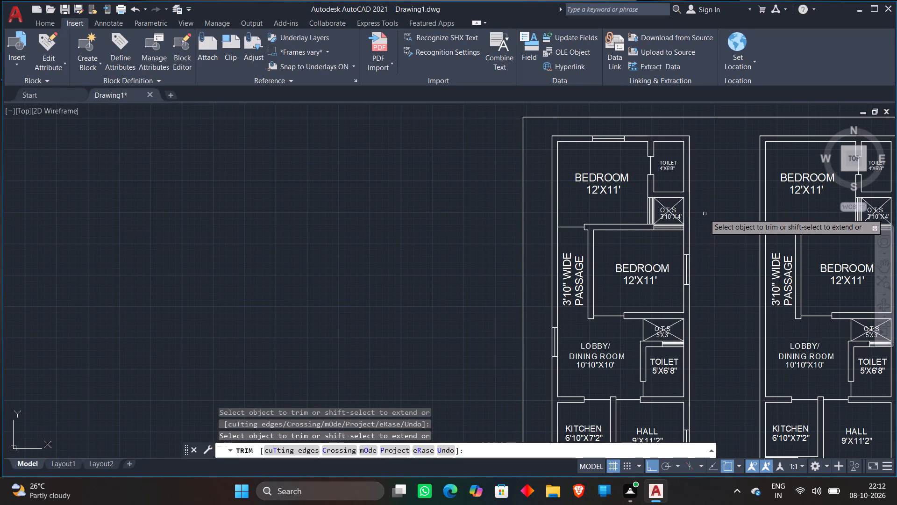
key(Escape)
Draw two horizontal lines about 2'-6" apart across the outer wall of the ground-floor 4'X6'8" toilet.
scroll(696, 173, up, 1)
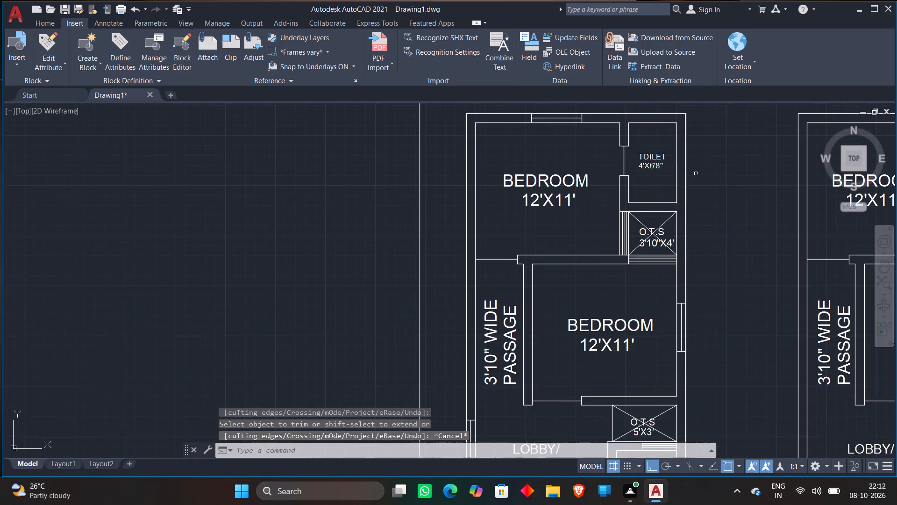
scroll(696, 173, up, 1)
key(l)
key(Return)
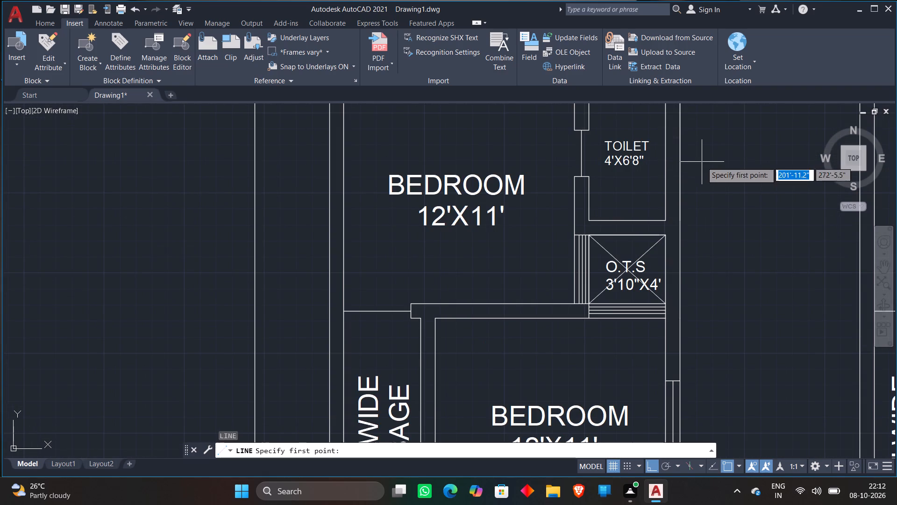
middle_drag(702, 162, 687, 240)
click(641, 209)
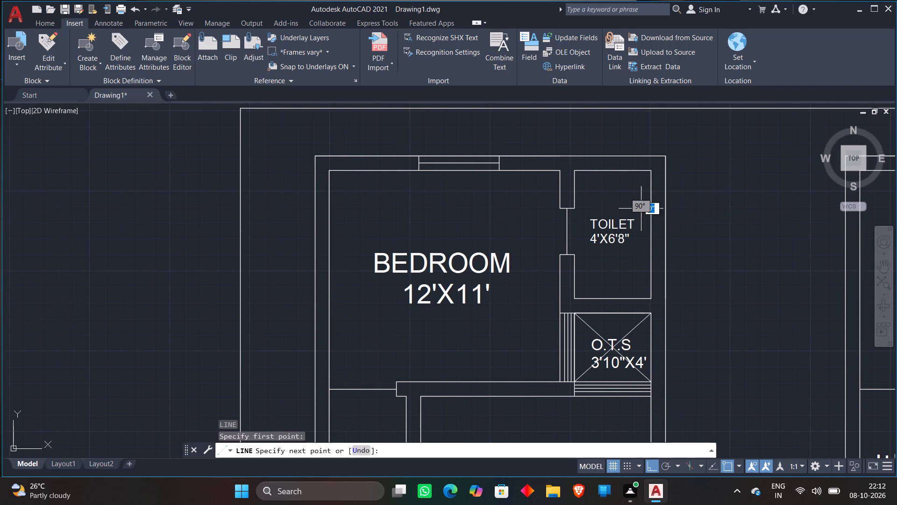
click(678, 205)
key(Escape)
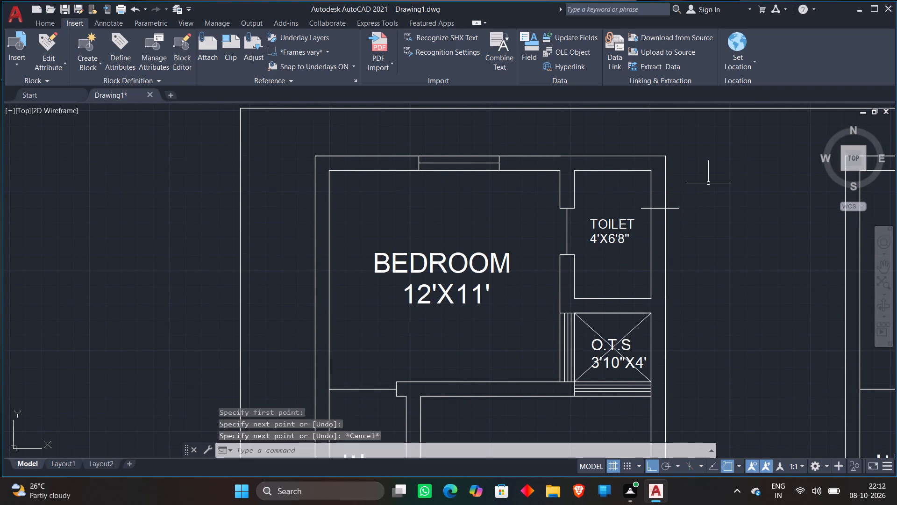
key(l)
key(Return)
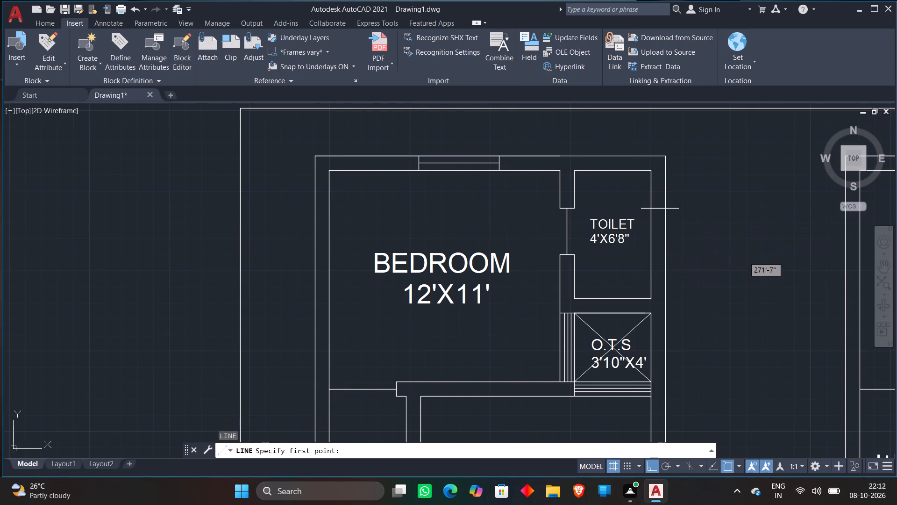
click(641, 257)
click(681, 259)
key(Escape)
Trim both ends of the two horizontal lines back to the 4'X6'8" toilet's outer wall faces.
text(TR)
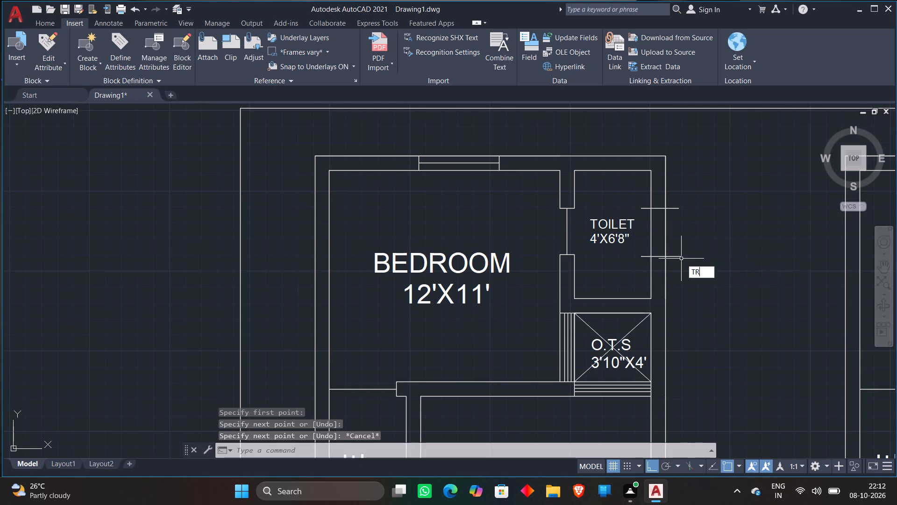
key(space)
click(676, 195)
click(677, 265)
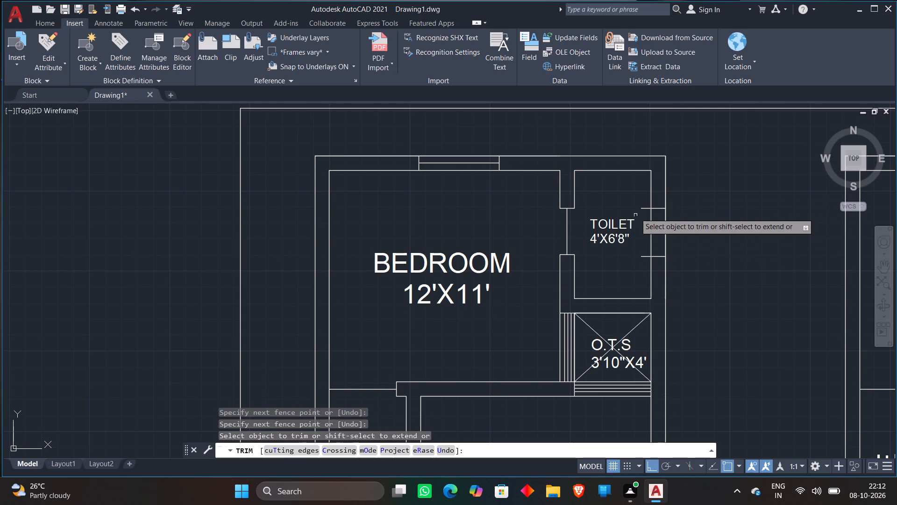
click(645, 203)
click(644, 263)
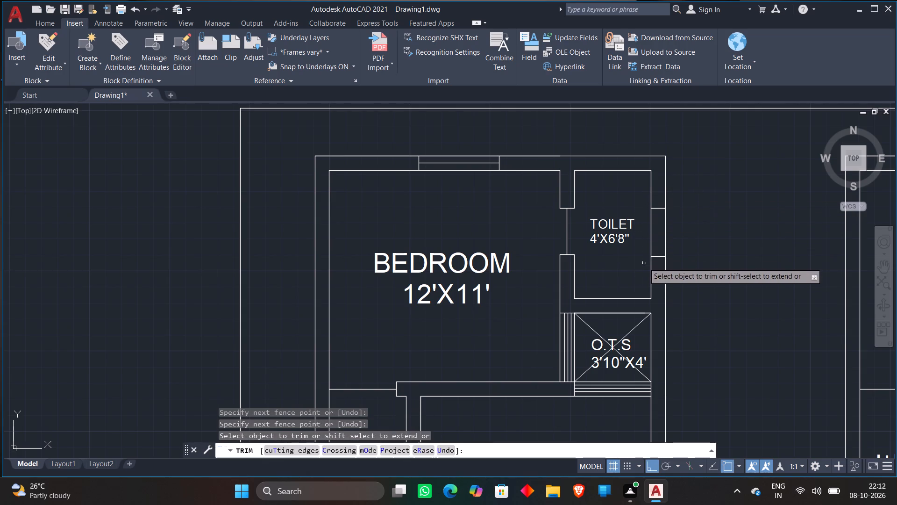
key(Escape)
Draw a 2'-6" vertical centre line between the midpoints of the toilet window's two jamb lines.
key(l)
key(Return)
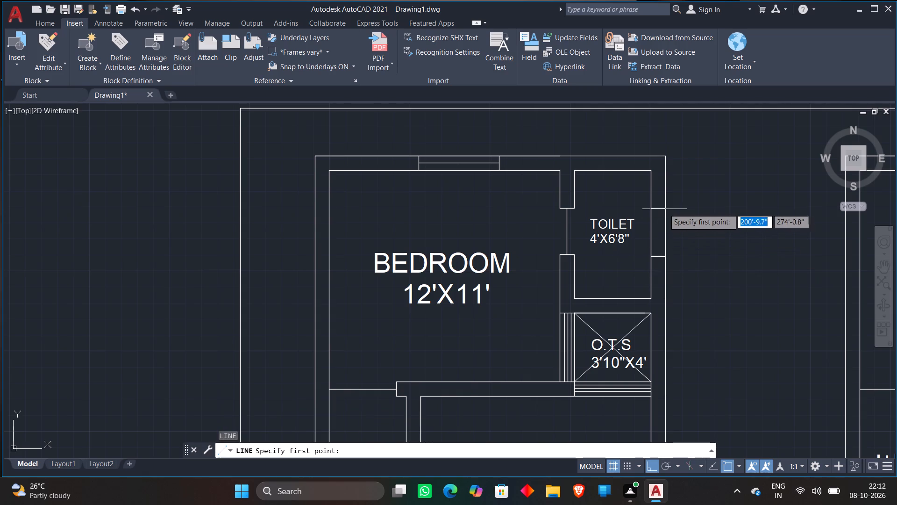
click(659, 209)
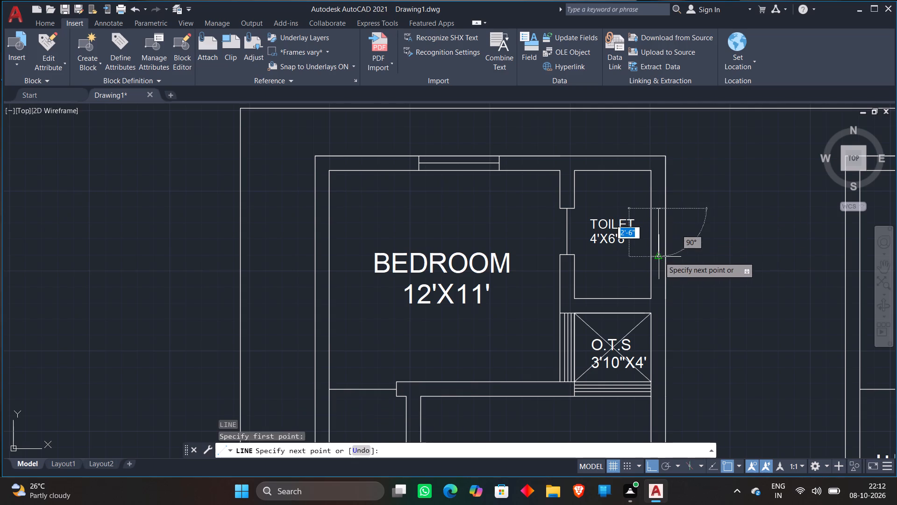
click(659, 257)
key(Escape)
Copy the ground-floor rear bedroom's window horizontally into the top wall of the matching bedroom on the first-floor plan.
scroll(732, 192, down, 2)
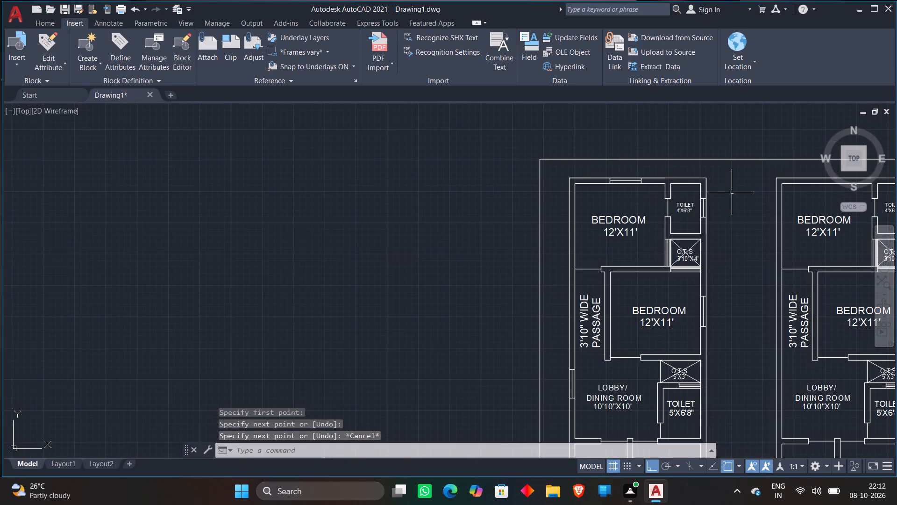
middle_drag(732, 192, 634, 236)
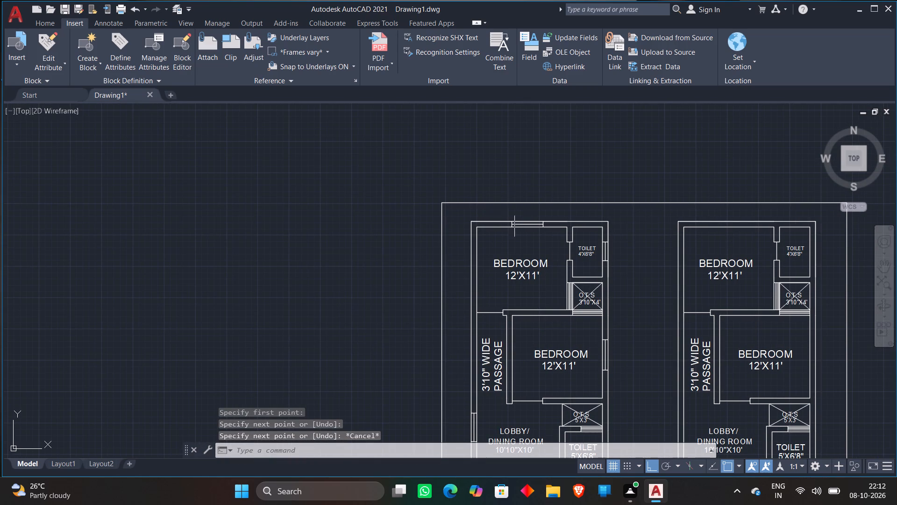
click(508, 212)
click(548, 240)
right_click(527, 239)
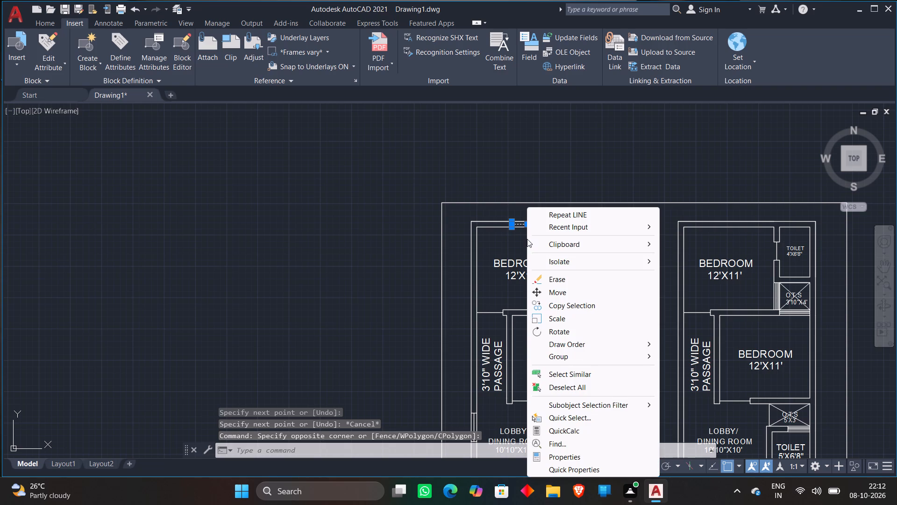
click(552, 305)
click(527, 230)
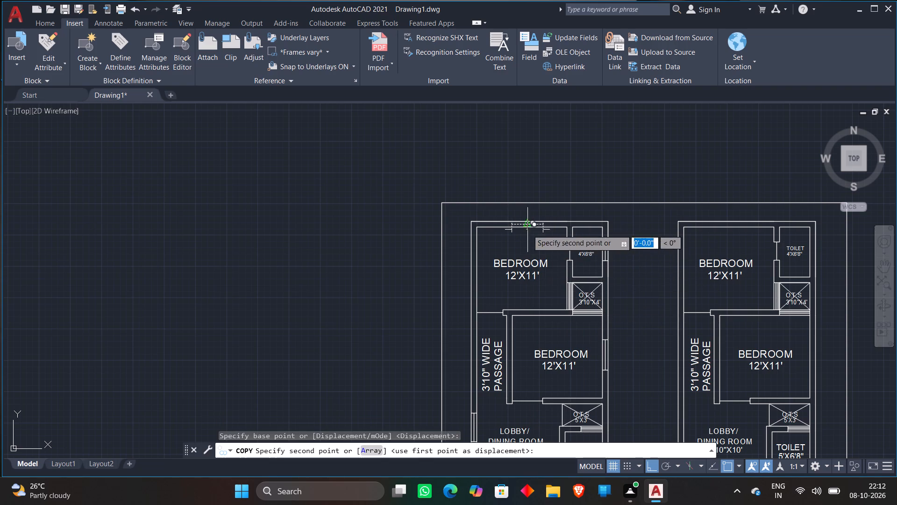
scroll(726, 245, up, 2)
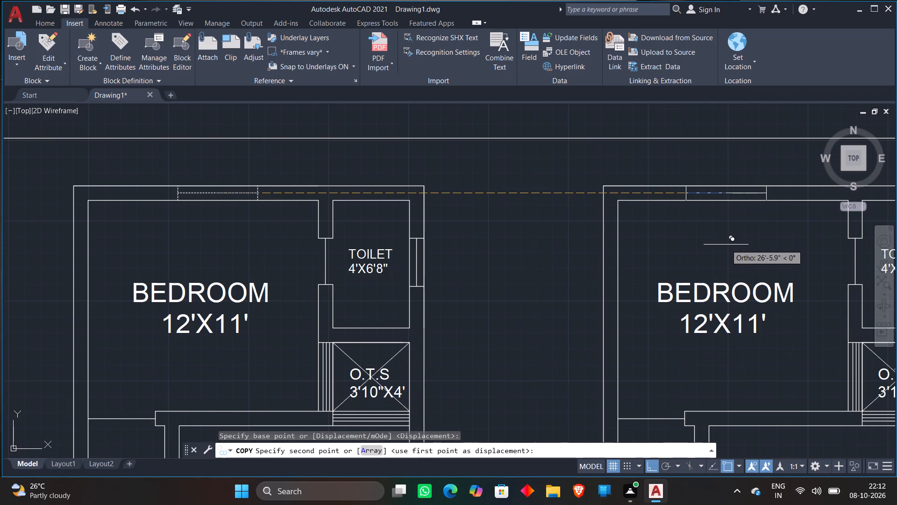
click(733, 245)
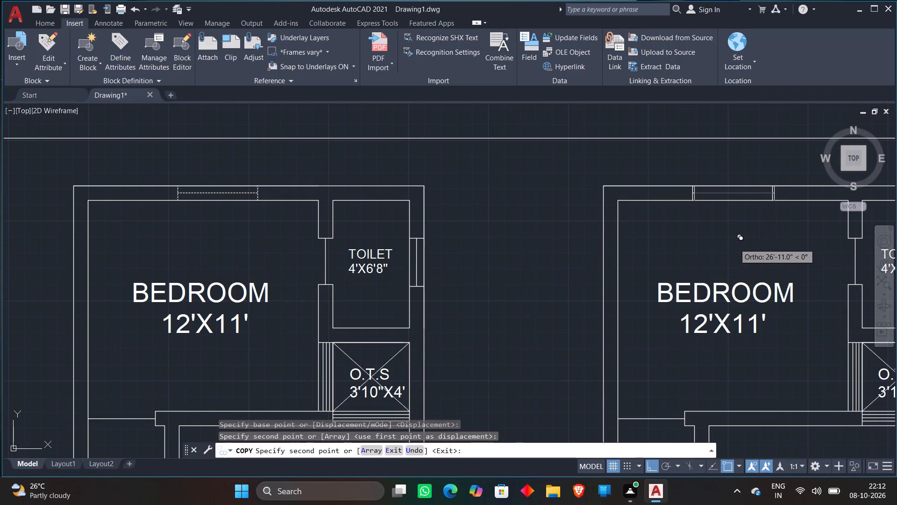
key(Escape)
Copy the ground-floor 4'X6'8" toilet's window horizontally about 27'-7" into the outer wall of the matching first-floor toilet, with object snap off.
click(394, 231)
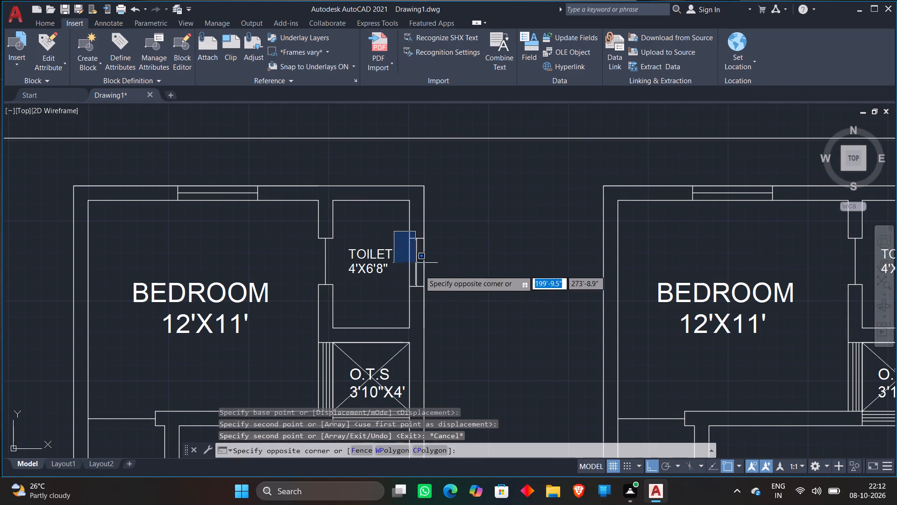
click(452, 303)
right_click(467, 261)
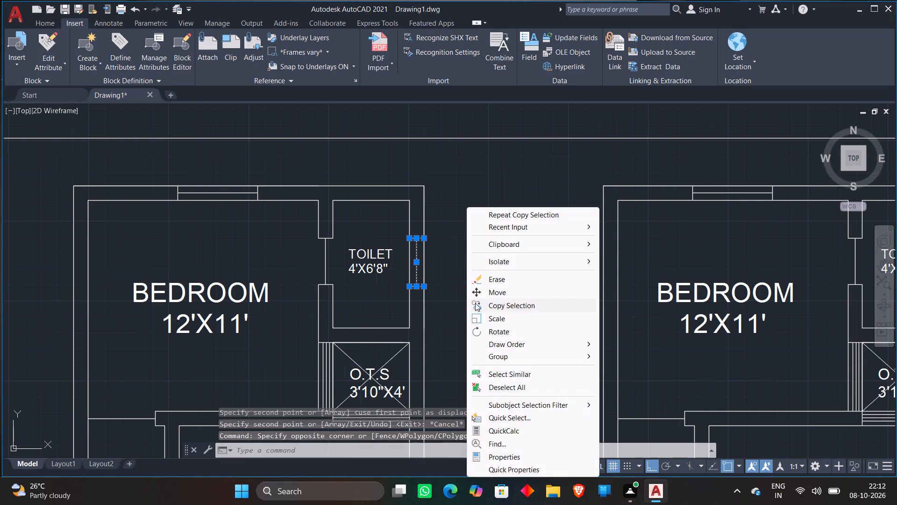
click(475, 303)
click(427, 266)
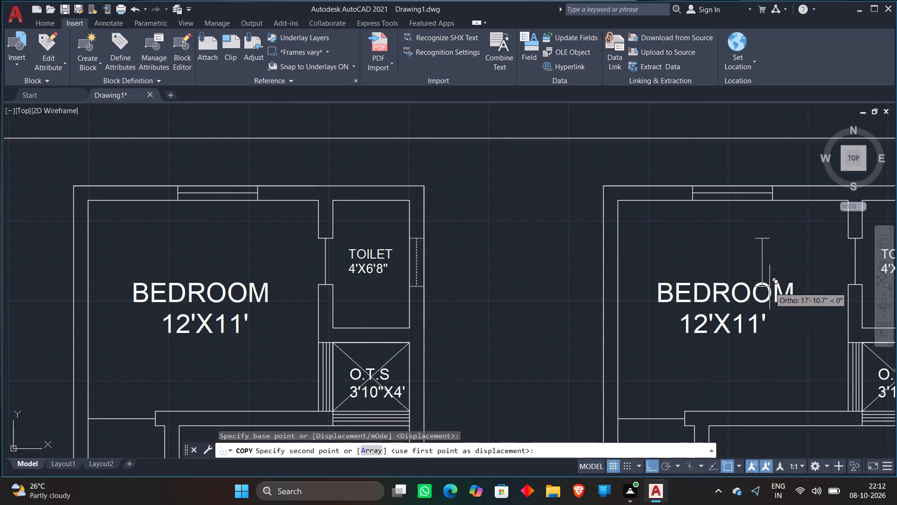
middle_drag(769, 287, 377, 279)
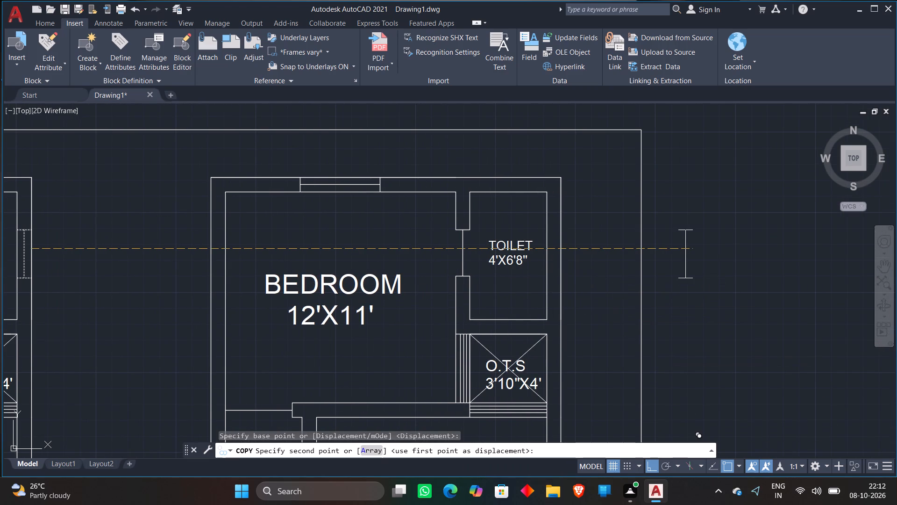
click(726, 463)
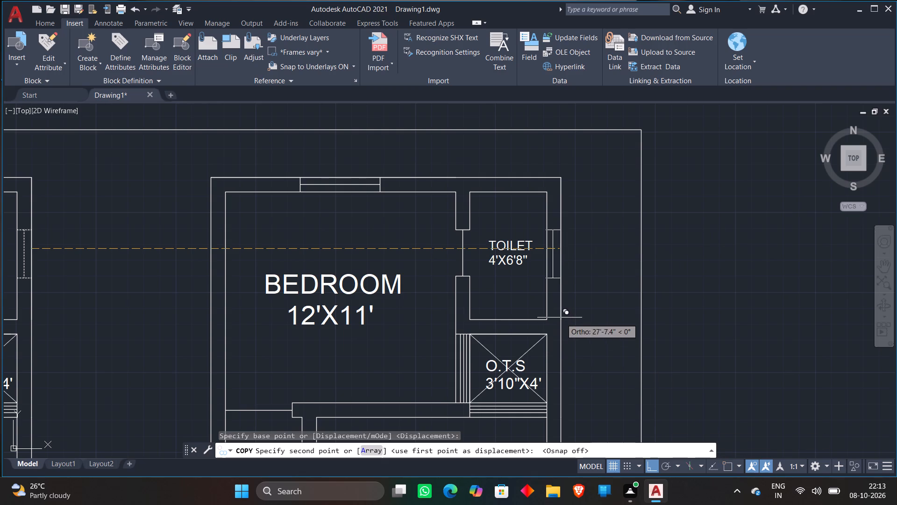
click(561, 315)
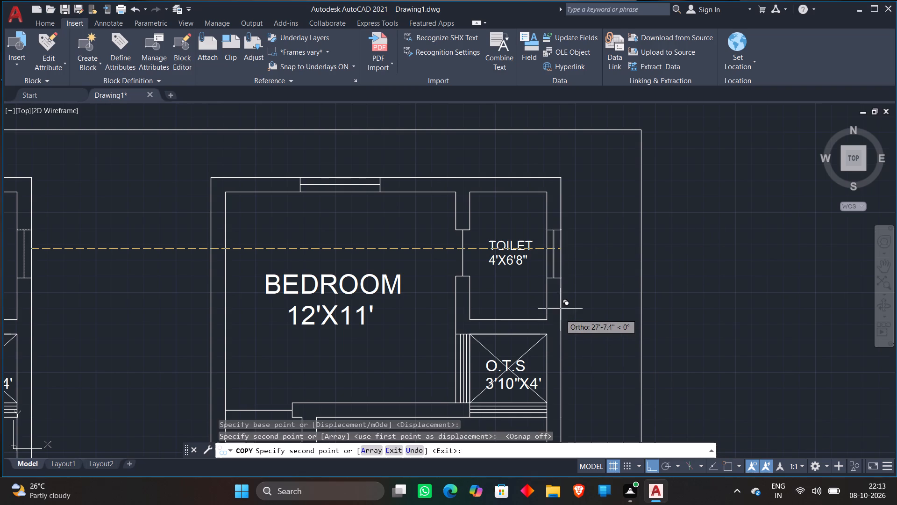
key(Escape)
Copy the ground-floor middle bedroom's window horizontally about 27'-8" into the outer wall of the matching first-floor 12'X11' bedroom.
scroll(580, 234, down, 2)
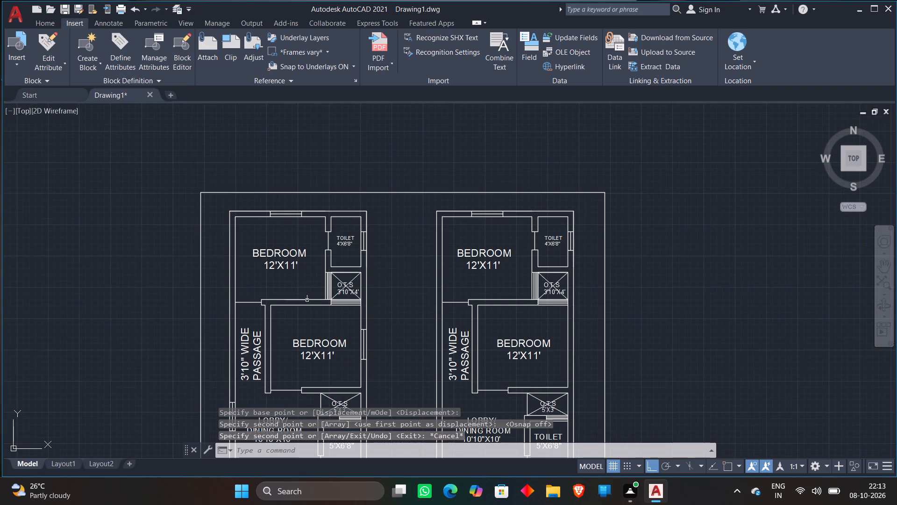
click(347, 321)
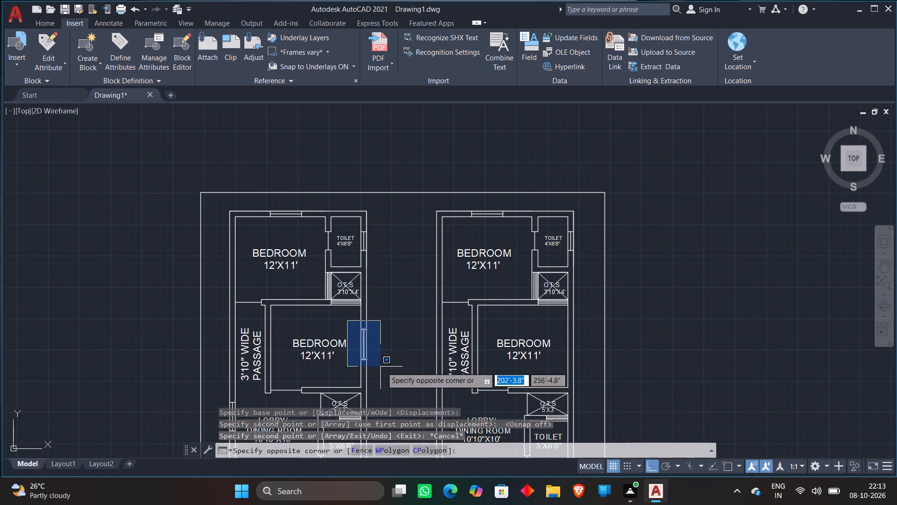
click(387, 368)
right_click(387, 347)
click(417, 175)
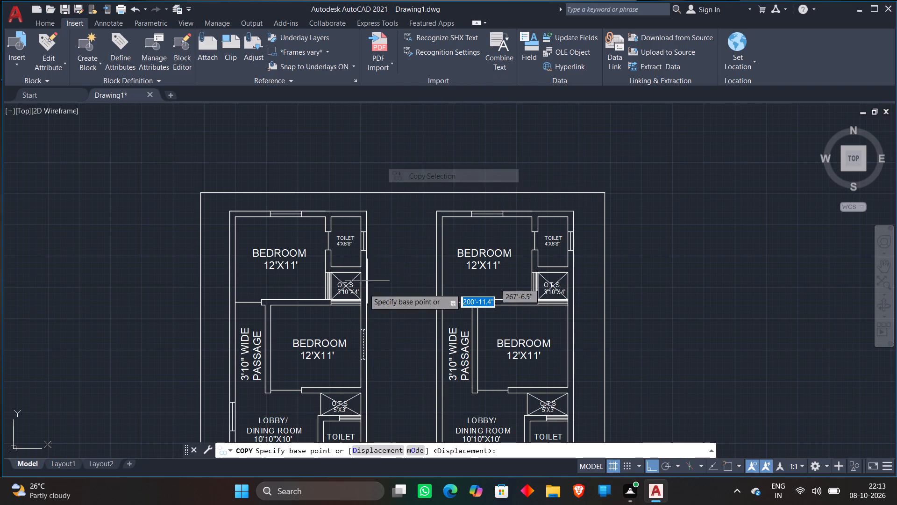
click(364, 344)
scroll(560, 348, up, 2)
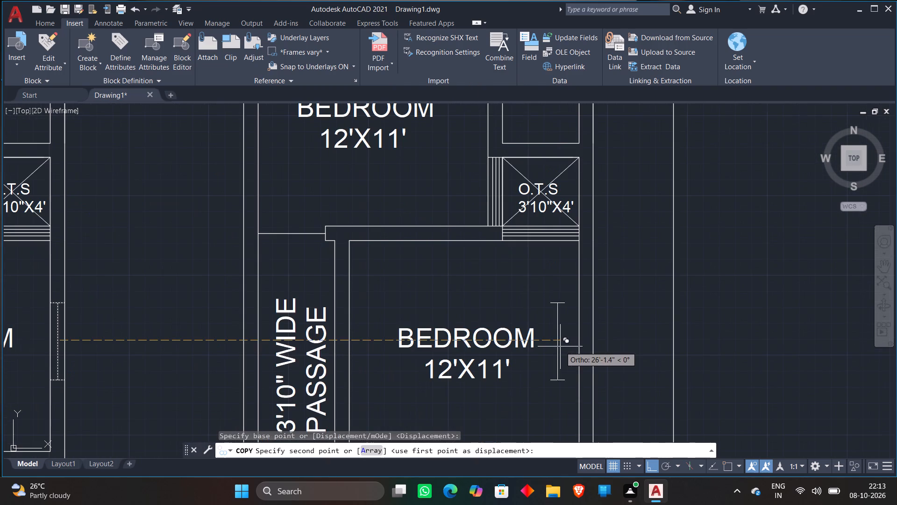
click(589, 342)
scroll(625, 256, down, 2)
key(Escape)
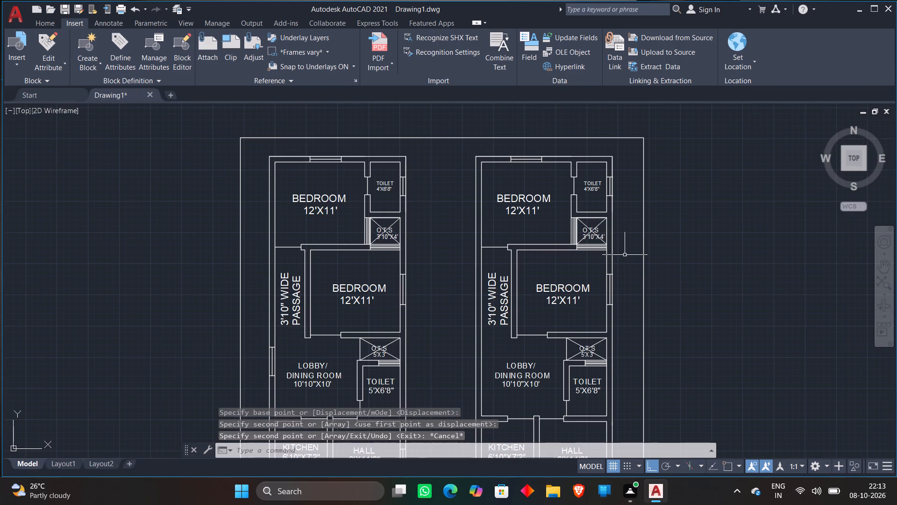
Copy the ground-floor hall's window horizontally about 27'-7" into the outer wall of the first-floor 9'X11'2" hall.
scroll(625, 255, down, 1)
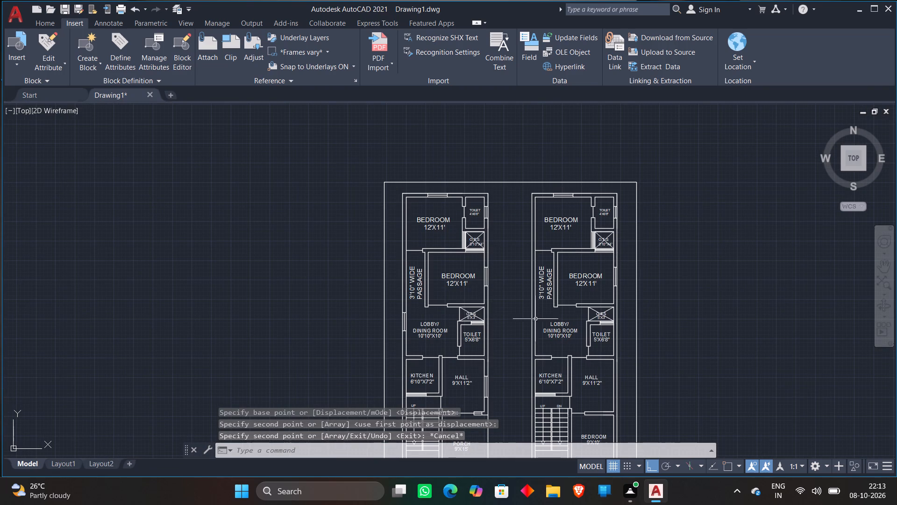
middle_drag(671, 308, 668, 251)
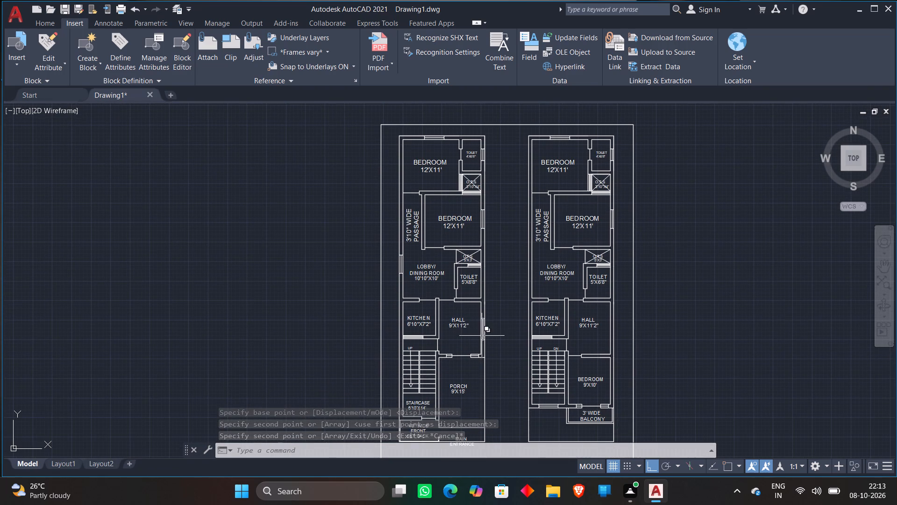
scroll(471, 321, up, 1)
click(475, 312)
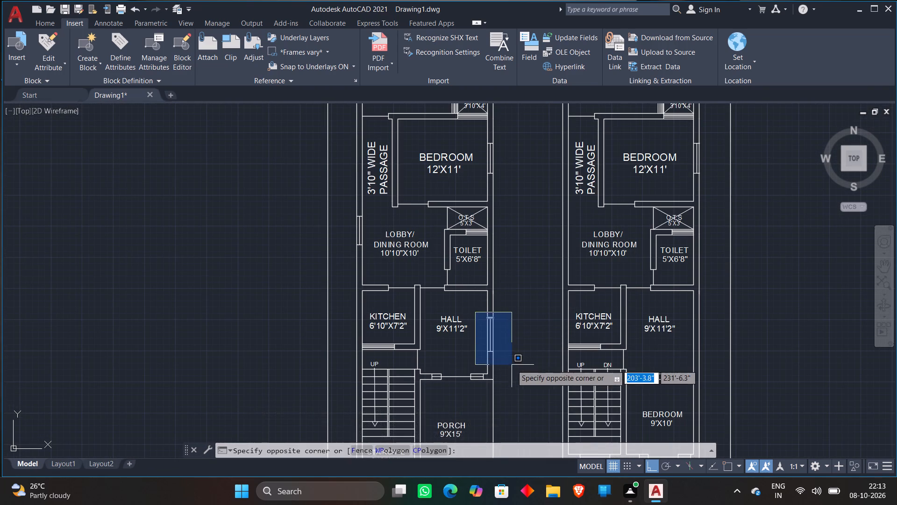
click(512, 365)
right_click(513, 314)
click(556, 141)
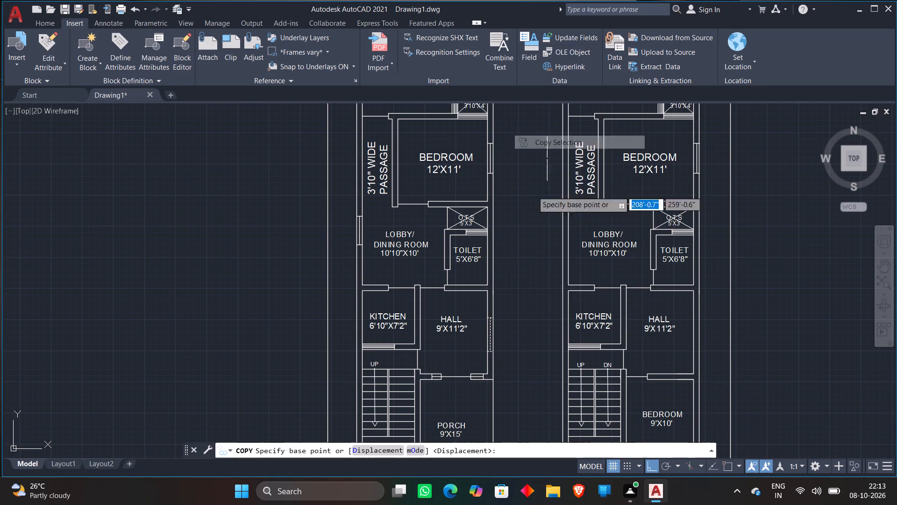
click(481, 335)
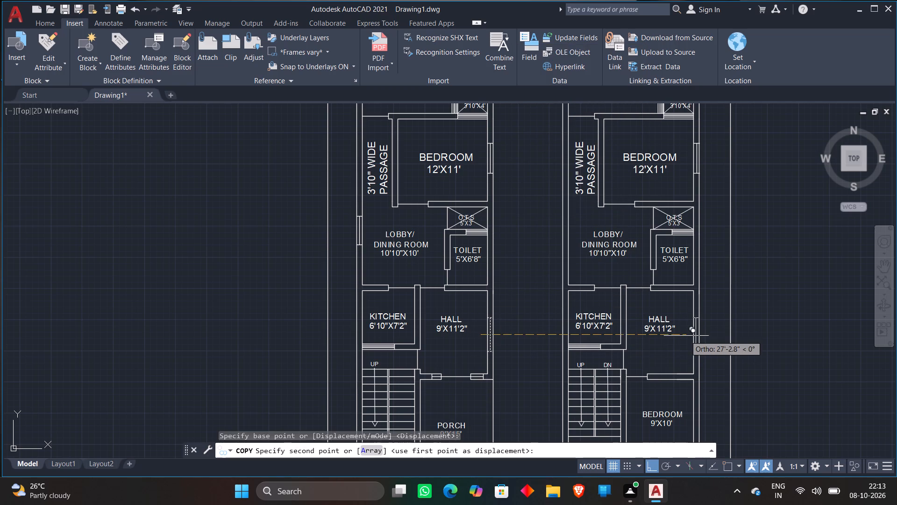
scroll(687, 335, up, 2)
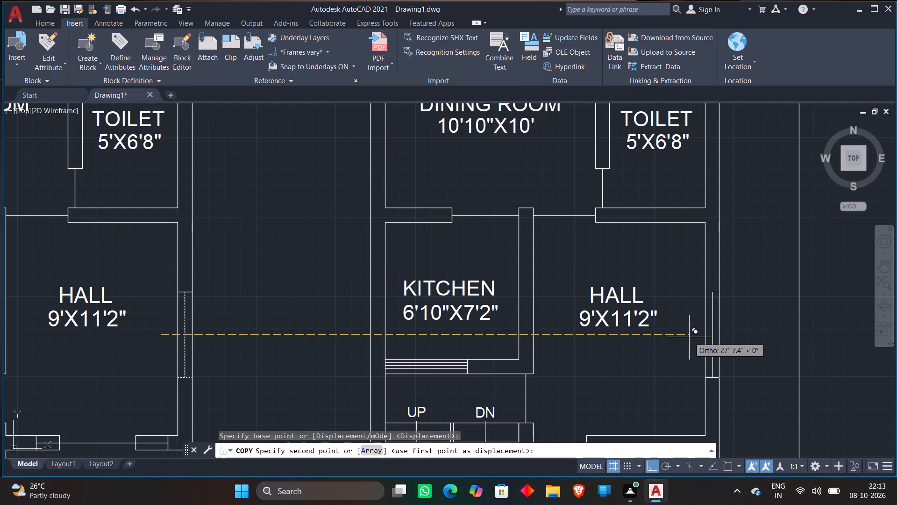
click(689, 337)
scroll(659, 296, down, 1)
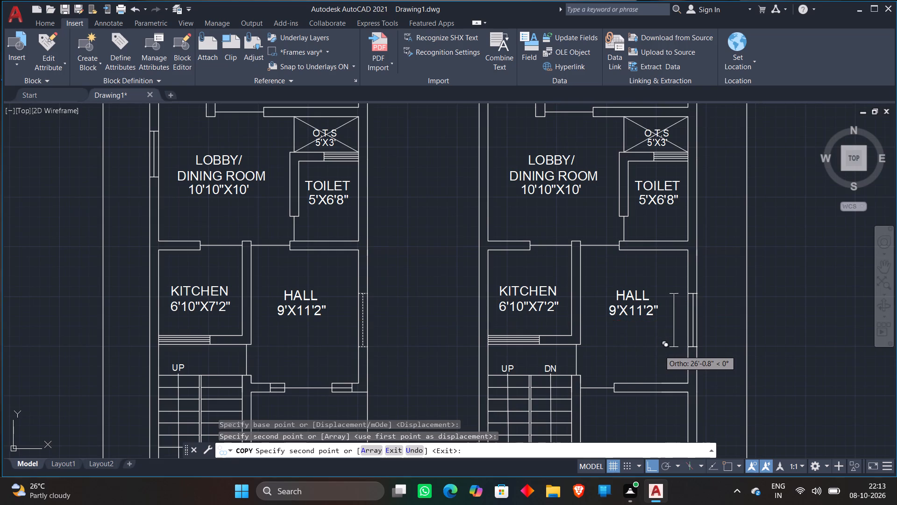
Place another copy of the hall window in the outer wall of the first-floor 9'X10' bedroom, with Ortho off.
middle_drag(660, 350, 673, 255)
key(F8)
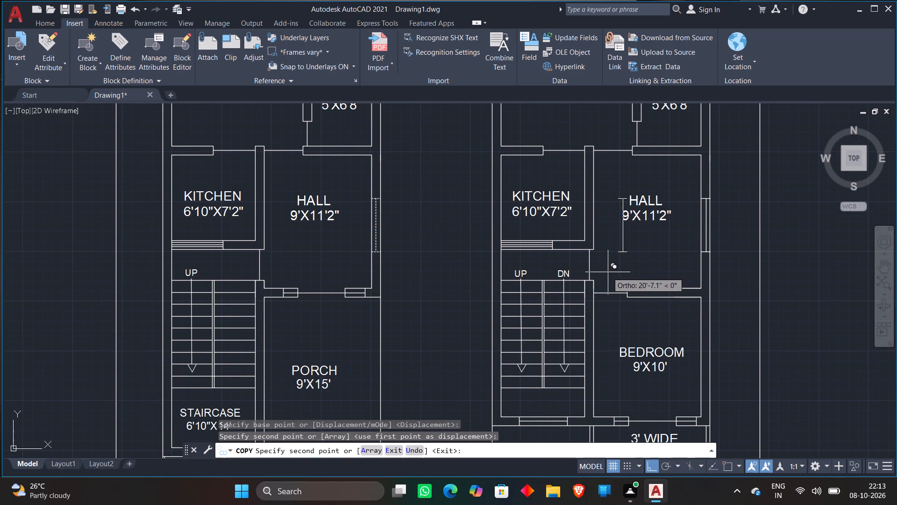
scroll(675, 350, up, 1)
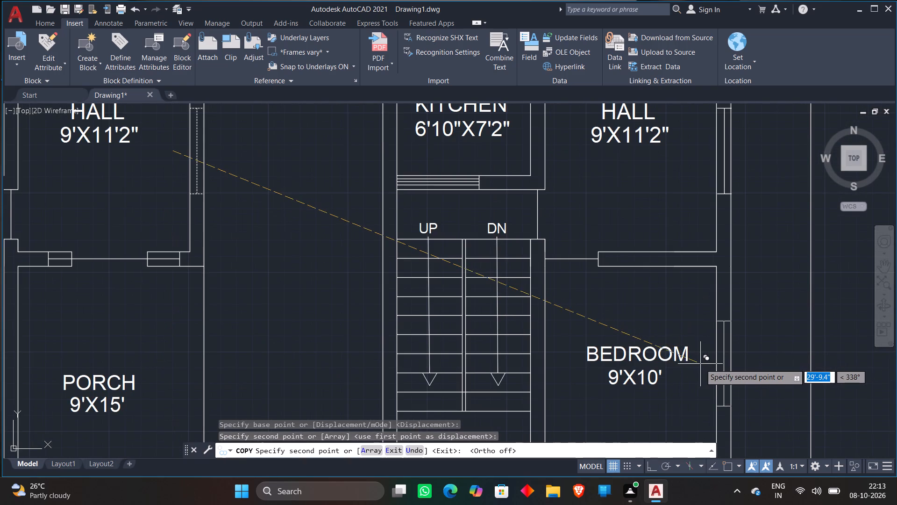
click(700, 369)
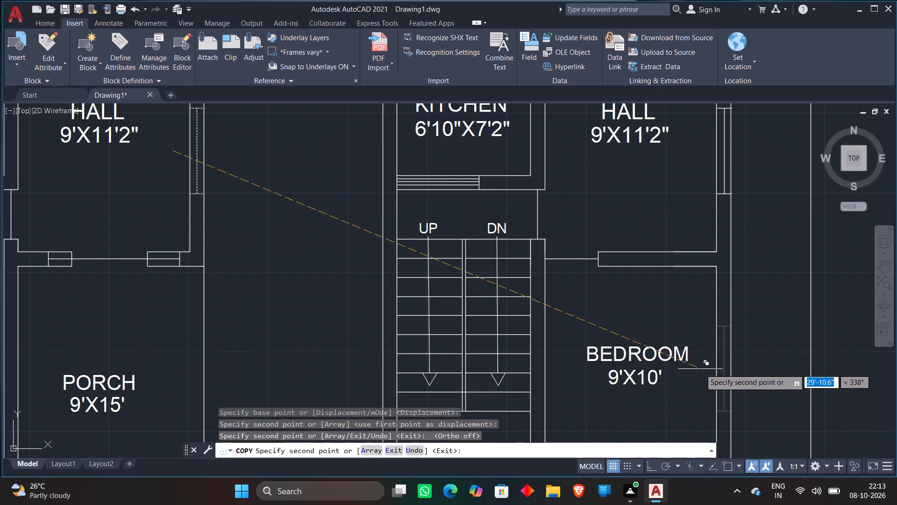
key(Escape)
Copy the ground-floor lobby/dining room's window horizontally about 27'-8" into the matching first-floor outer wall, with Ortho on.
scroll(413, 275, down, 2)
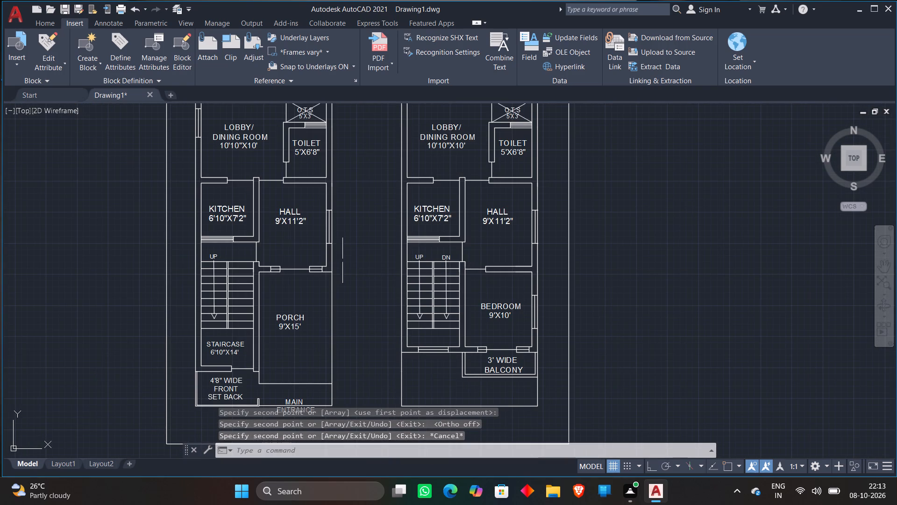
middle_drag(346, 183, 356, 228)
click(194, 146)
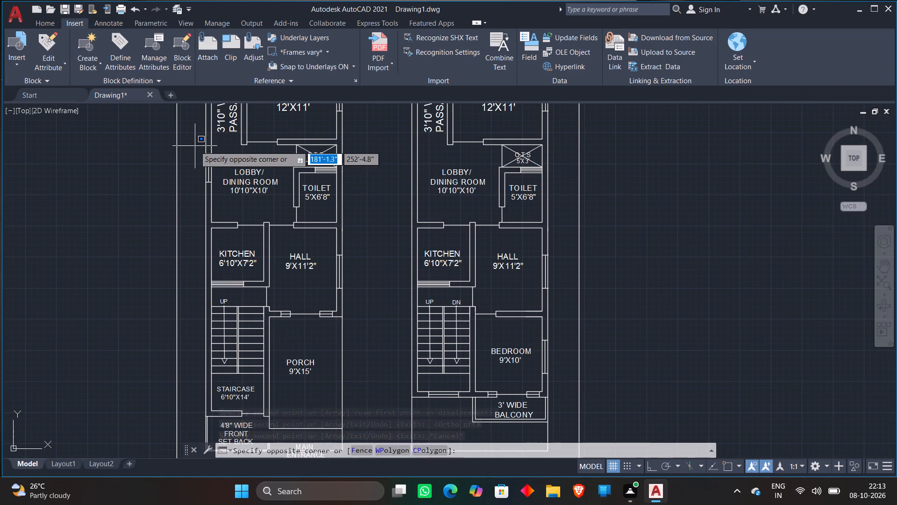
click(223, 192)
right_click(204, 186)
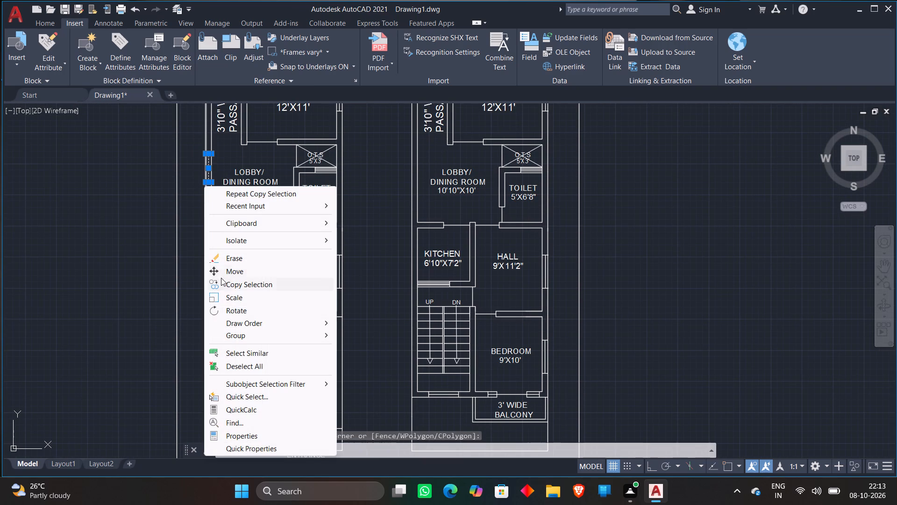
click(222, 283)
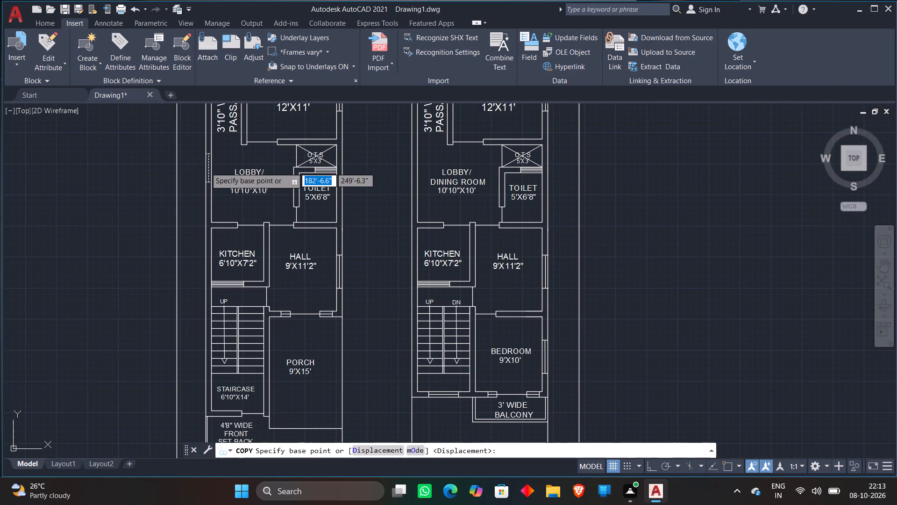
click(206, 167)
scroll(414, 176, up, 3)
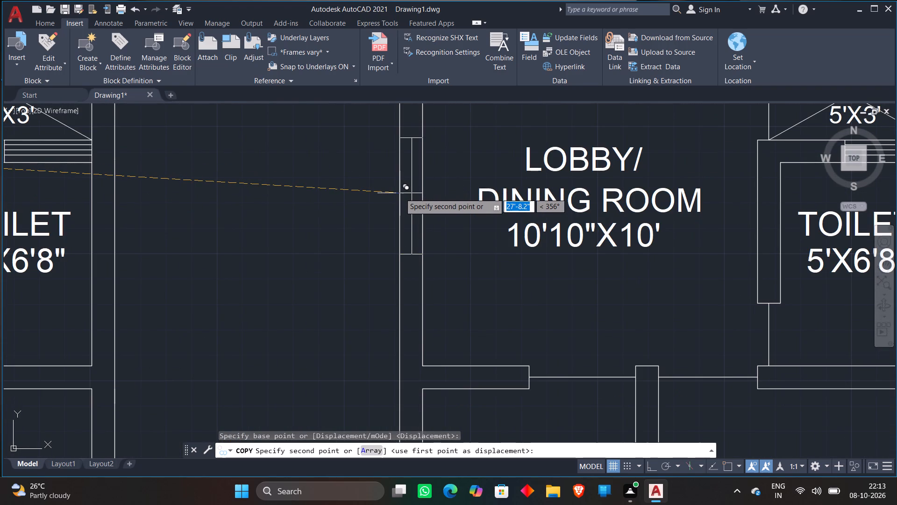
key(F8)
click(400, 193)
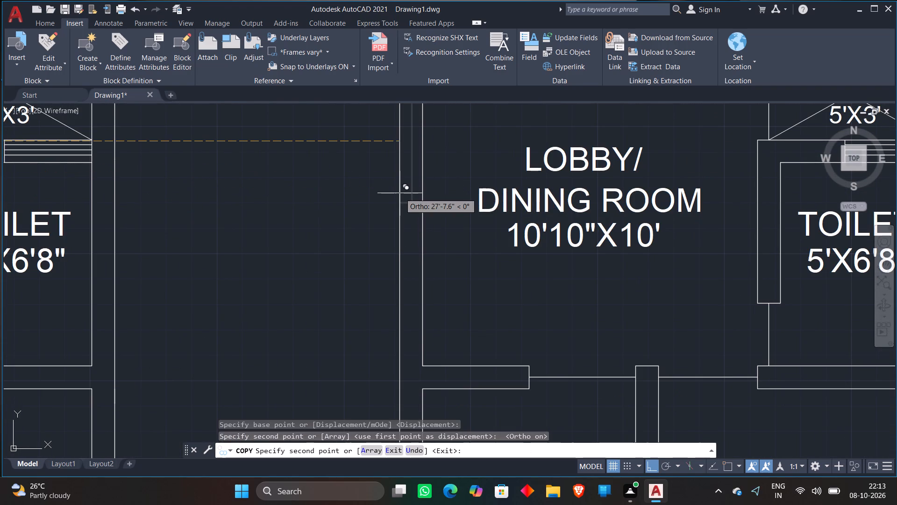
key(Escape)
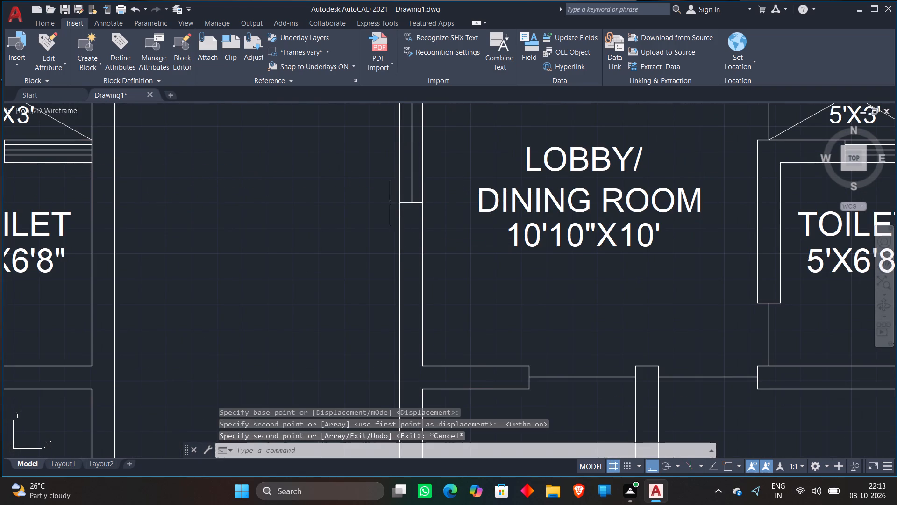
Extend both jamb lines of the first-floor 4'X6'8" toilet's window to the inner face of the outer wall.
scroll(384, 203, down, 3)
scroll(356, 231, down, 1)
middle_drag(356, 231, 362, 364)
scroll(399, 209, up, 5)
middle_drag(508, 251, 86, 223)
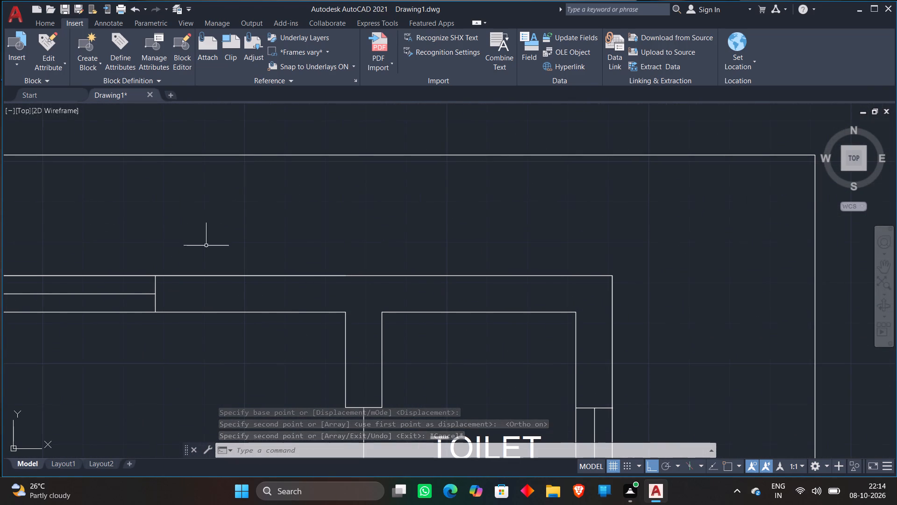
middle_drag(476, 378, 398, 223)
scroll(509, 324, up, 3)
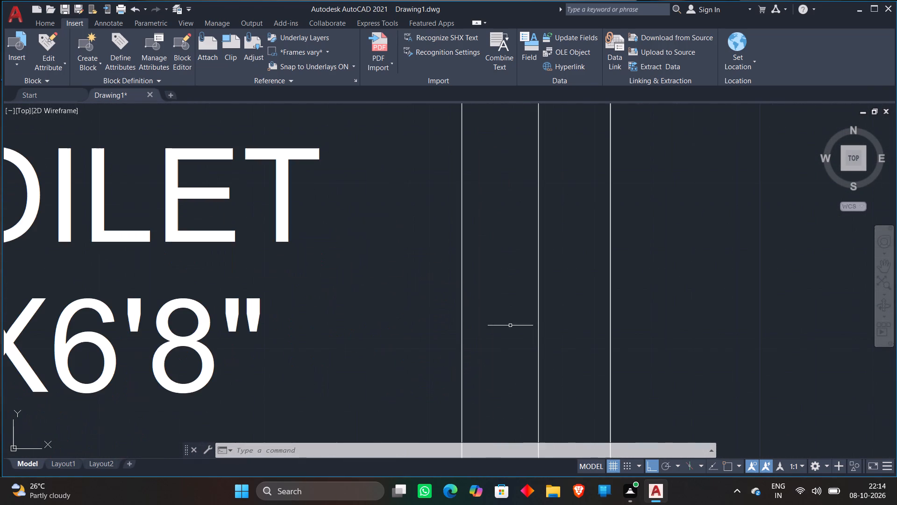
scroll(553, 267, down, 1)
middle_drag(553, 267, 553, 344)
scroll(553, 216, up, 2)
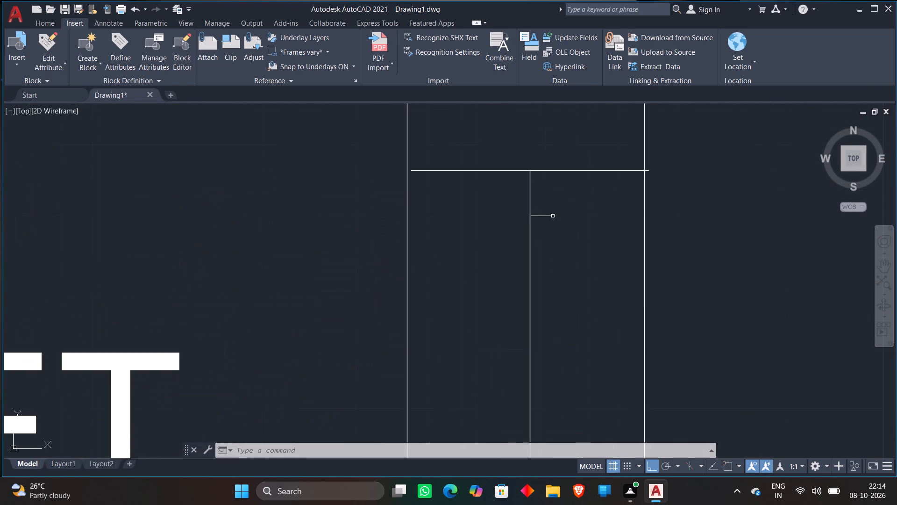
text(EX)
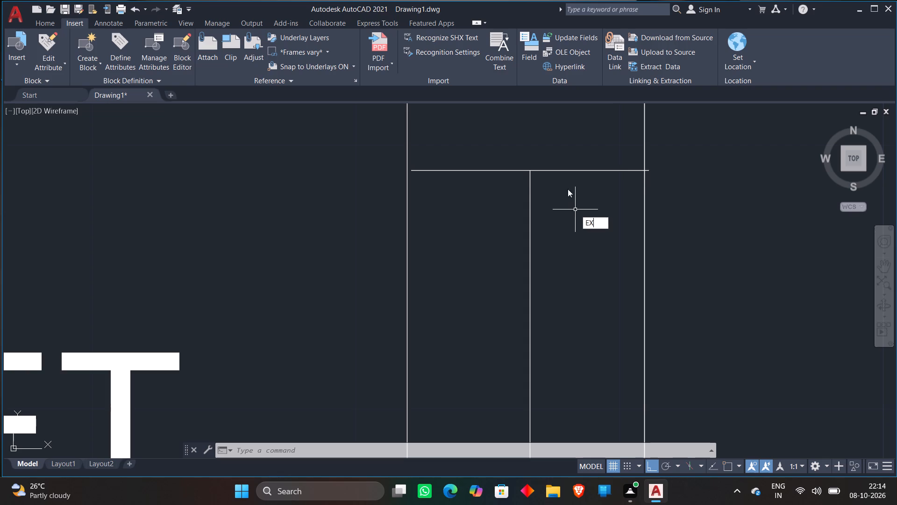
key(space)
scroll(482, 152, down, 3)
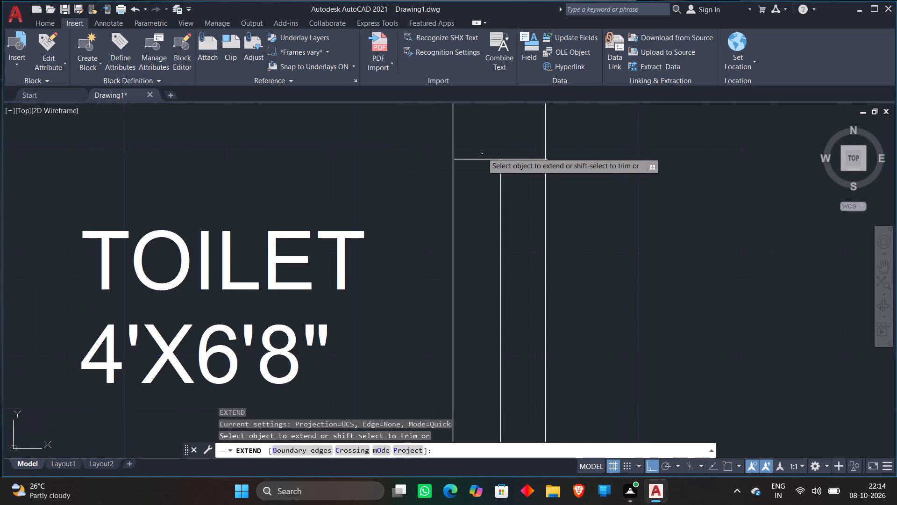
click(482, 148)
click(480, 370)
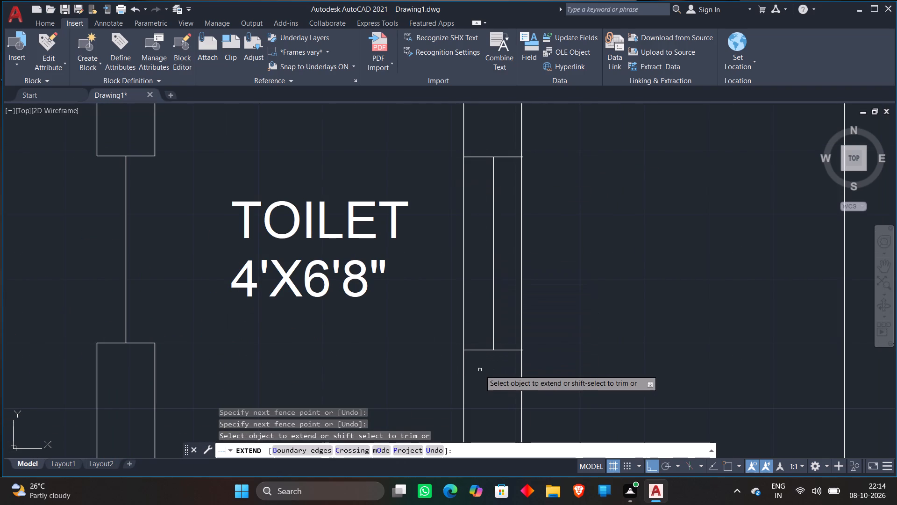
key(Escape)
Trim the overhanging ends of both jamb lines of the first-floor 4'X6'8" toilet's window at the wall's outer face.
text(TR)
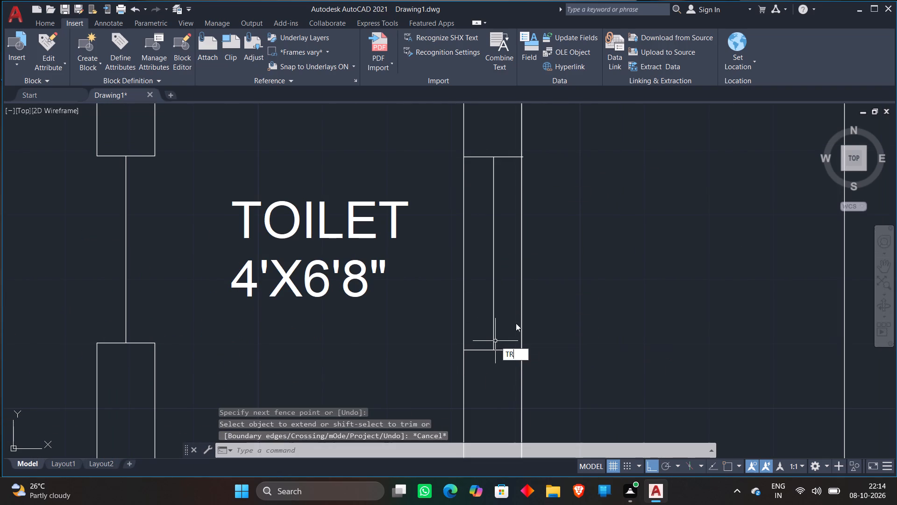
key(space)
scroll(531, 156, up, 4)
click(499, 160)
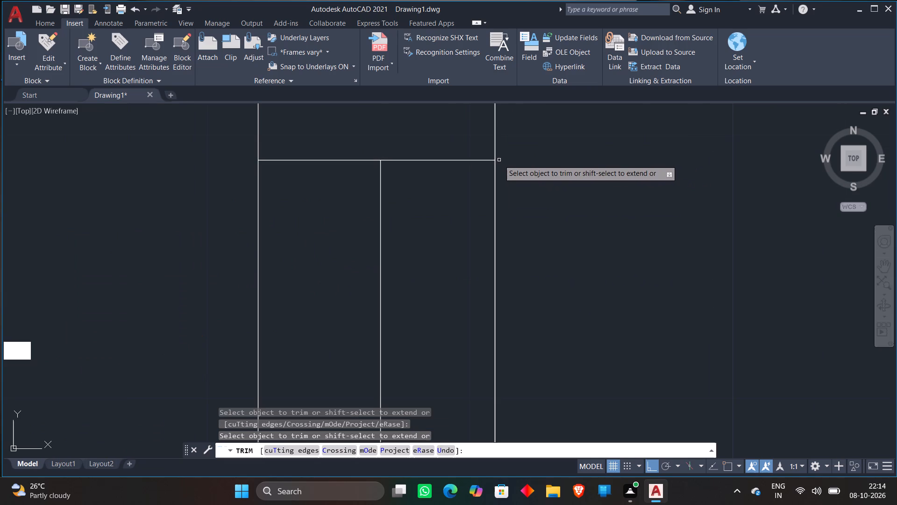
scroll(525, 175, down, 4)
scroll(546, 363, down, 2)
scroll(542, 420, up, 3)
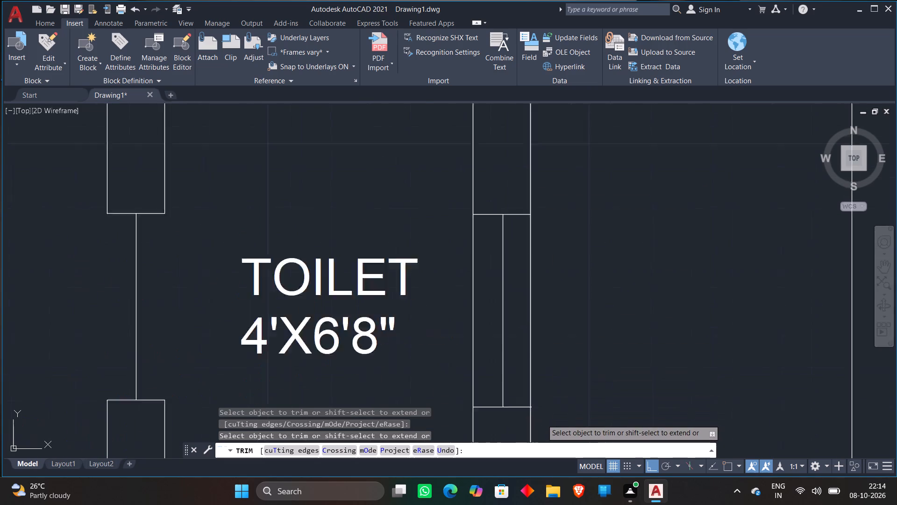
scroll(542, 419, up, 2)
click(501, 373)
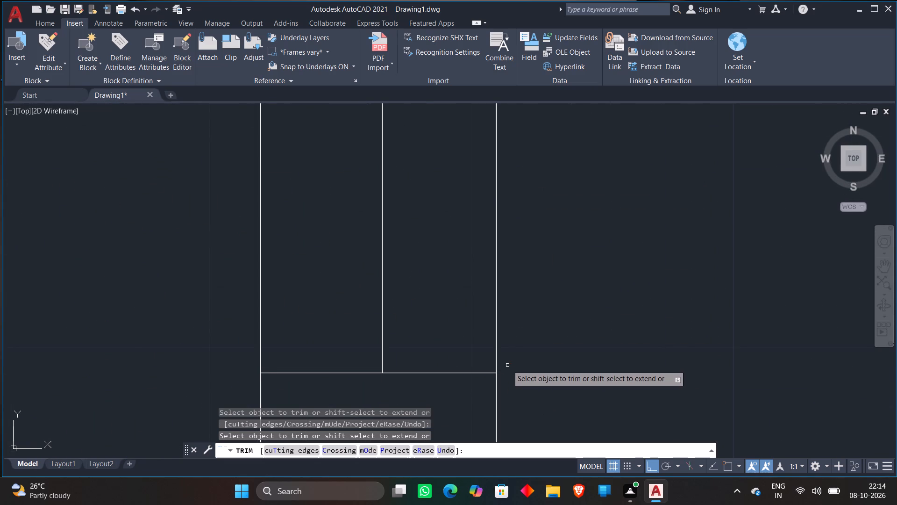
key(Escape)
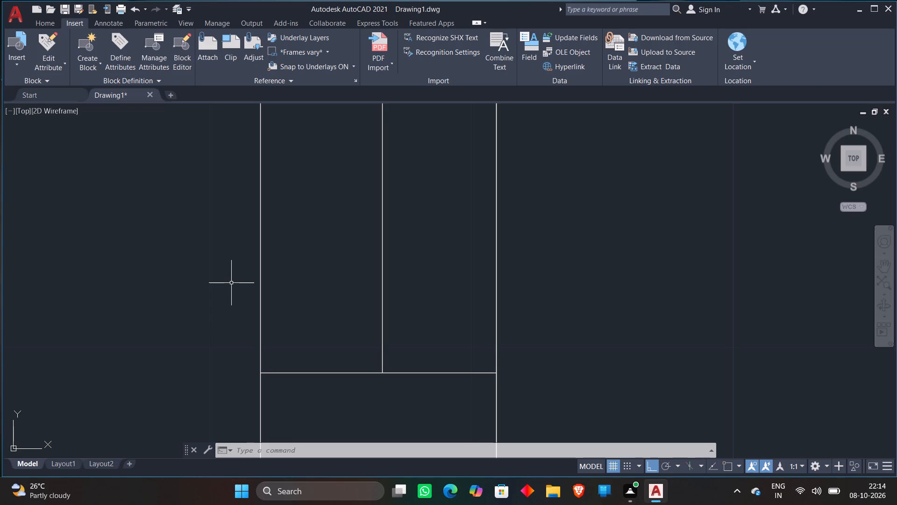
Extend both jamb lines of the window in the first-floor 12'X11' bedroom beside the passage to the outer wall's inner face.
scroll(256, 264, down, 3)
scroll(400, 373, down, 1)
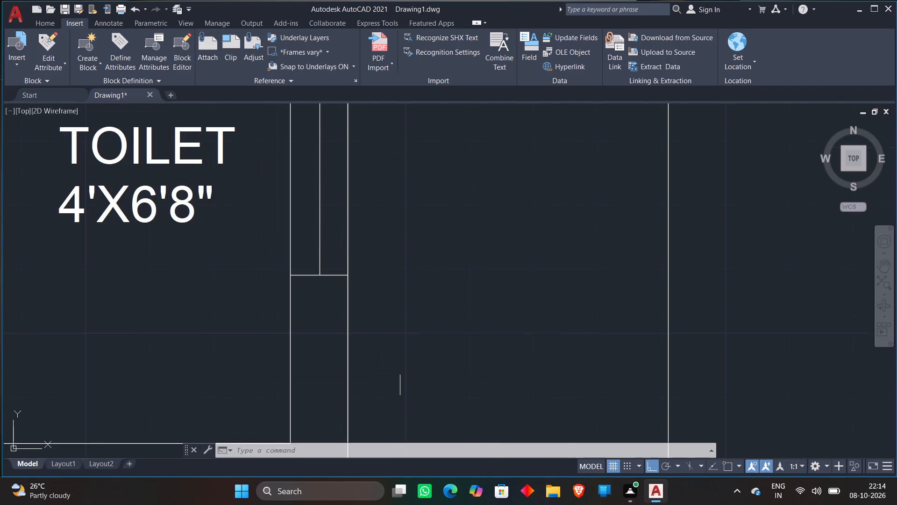
scroll(400, 373, down, 3)
middle_drag(402, 364, 439, 222)
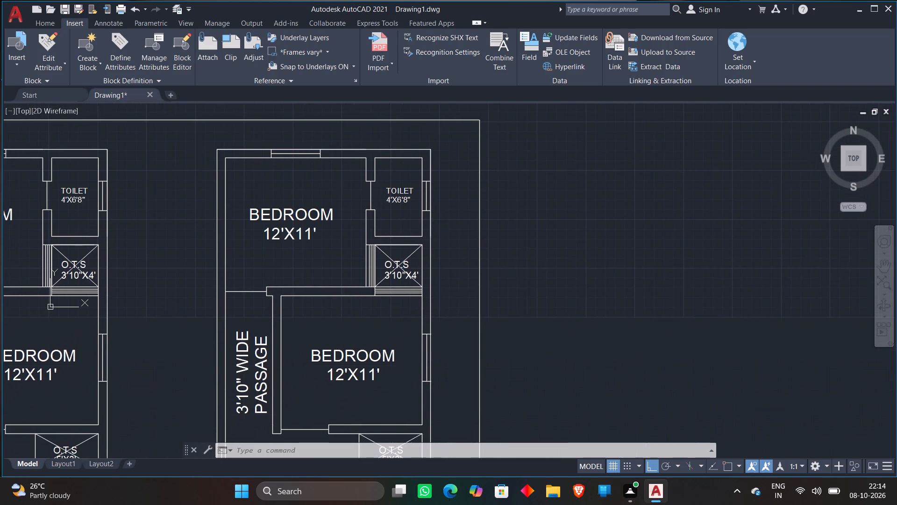
scroll(429, 355, up, 4)
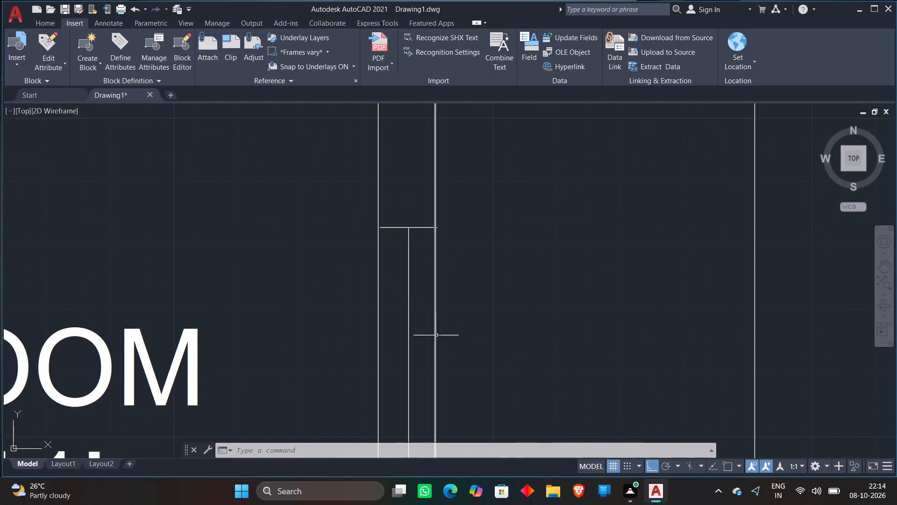
scroll(445, 282, up, 2)
text(EX)
key(space)
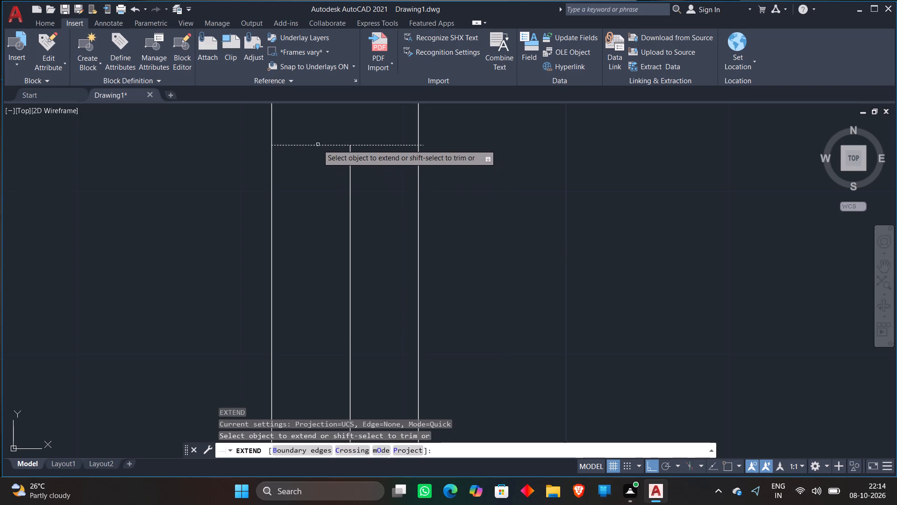
click(318, 144)
scroll(318, 156, down, 4)
scroll(313, 296, up, 5)
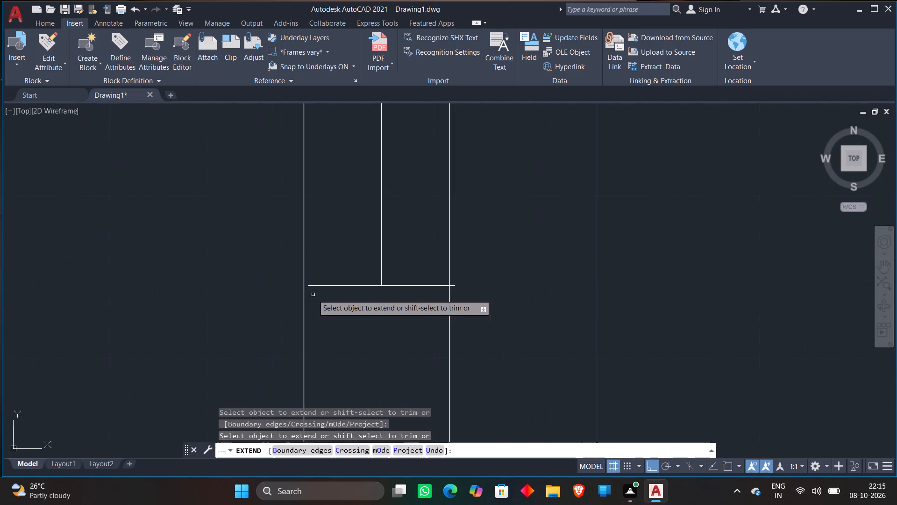
click(316, 287)
key(Escape)
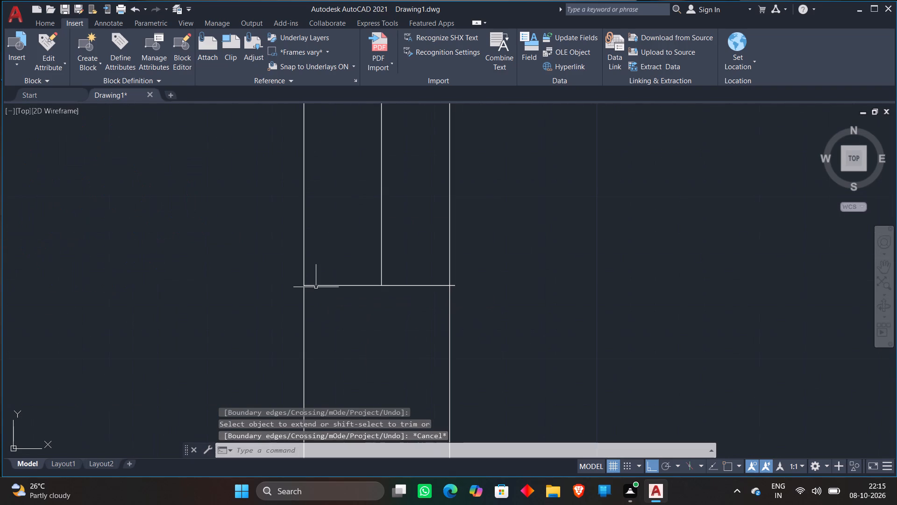
Trim the overhanging ends of both jamb lines of that 12'X11' bedroom's window at the wall's outer face.
text(TR)
key(space)
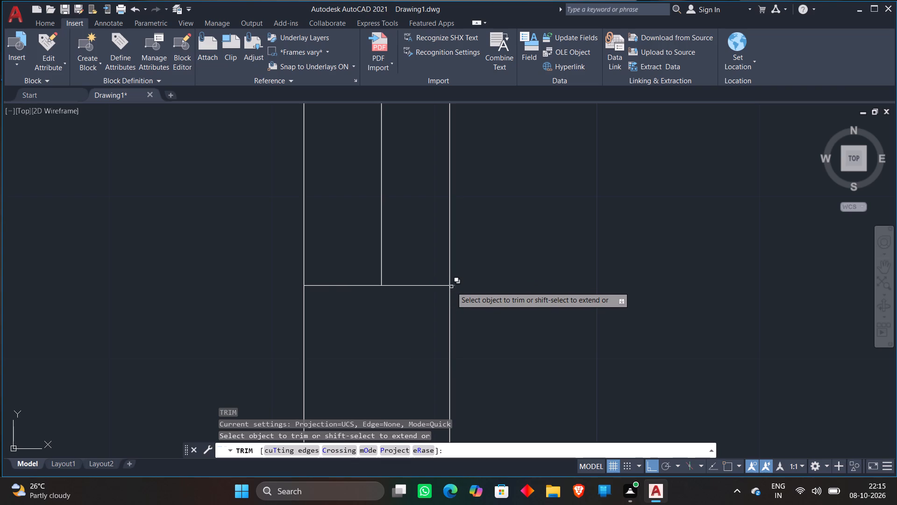
click(451, 287)
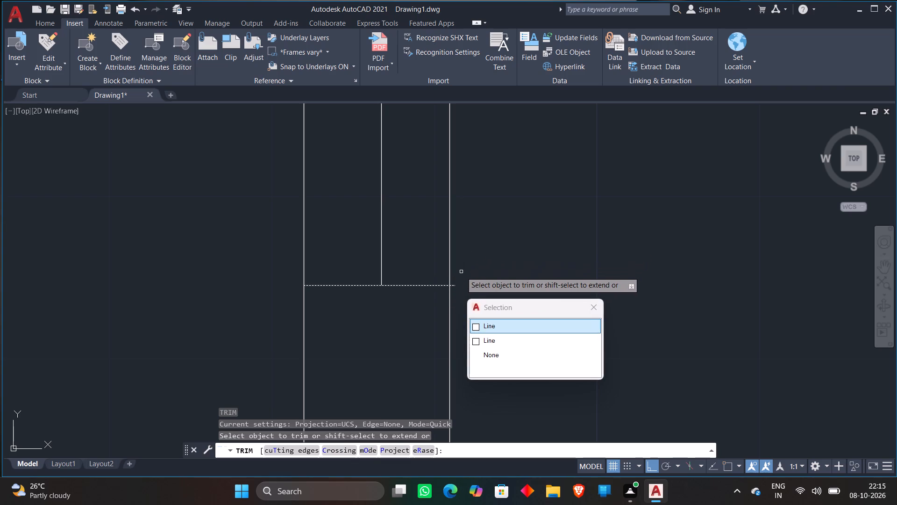
click(474, 324)
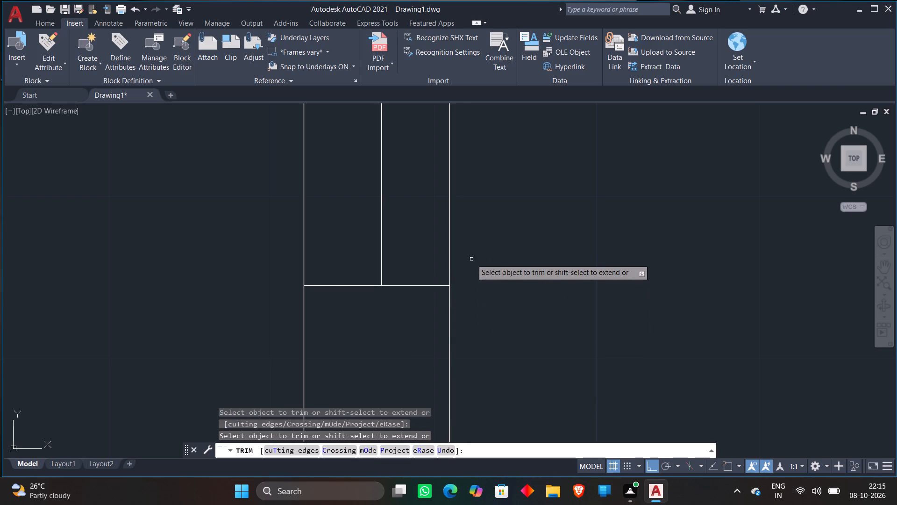
scroll(471, 259, down, 3)
middle_drag(473, 240, 472, 379)
middle_drag(490, 190, 490, 340)
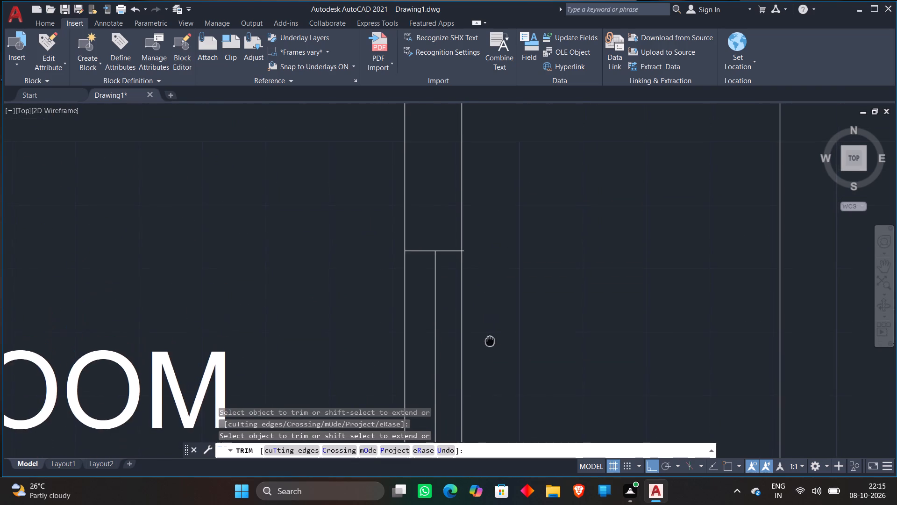
scroll(479, 260, up, 4)
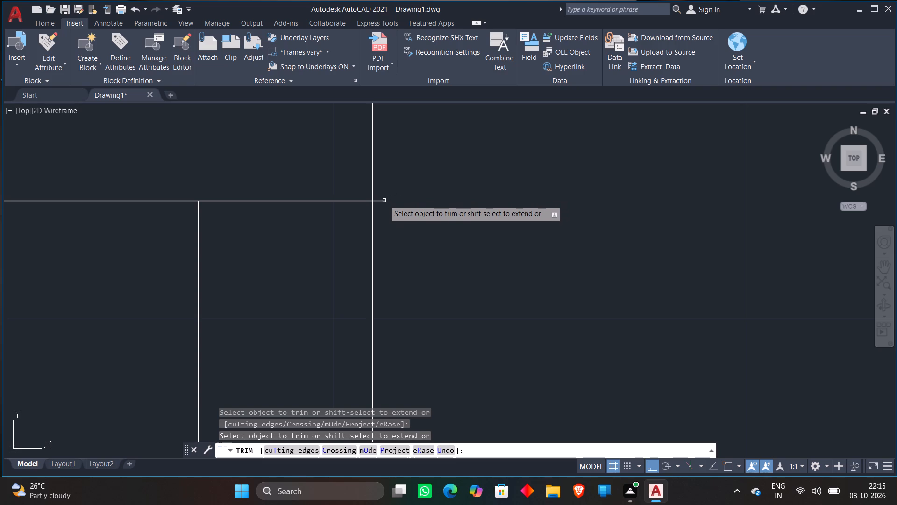
click(384, 200)
key(Escape)
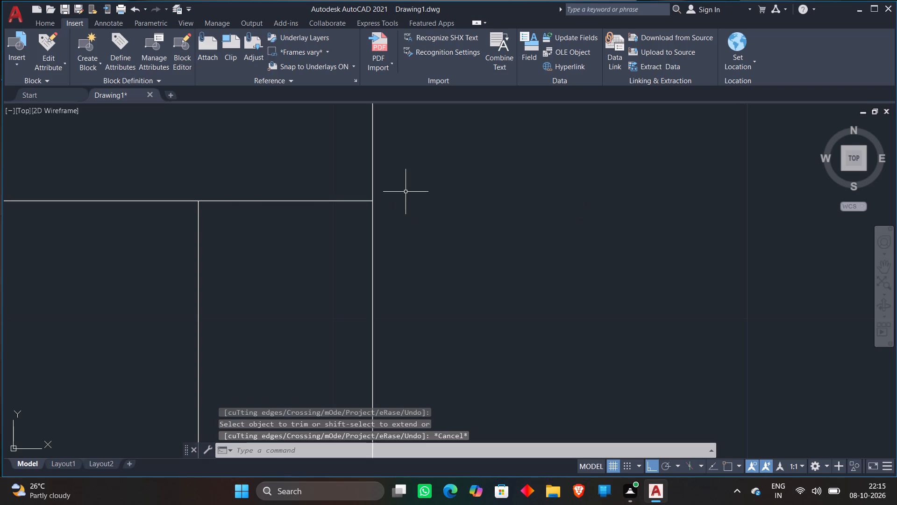
Extend both jamb lines of the first-floor lobby/dining room's window to the outer face of the wall.
scroll(406, 192, down, 10)
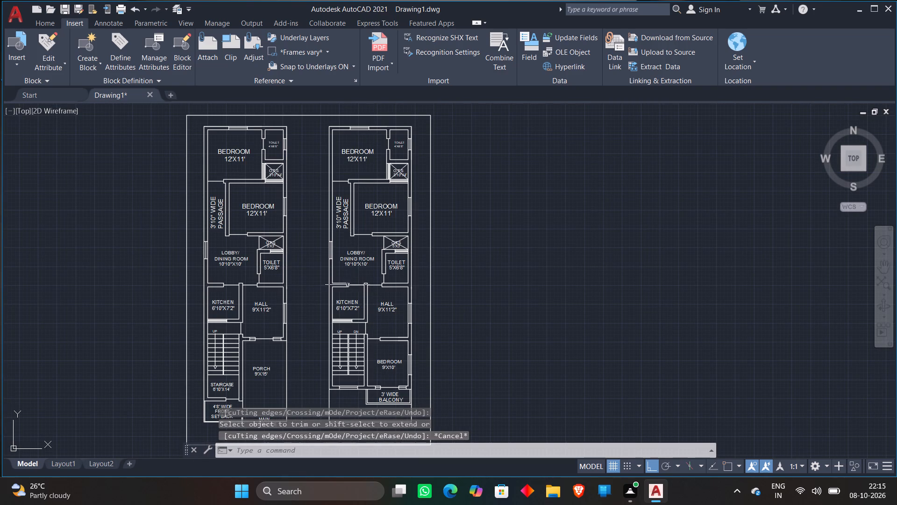
scroll(342, 255, up, 3)
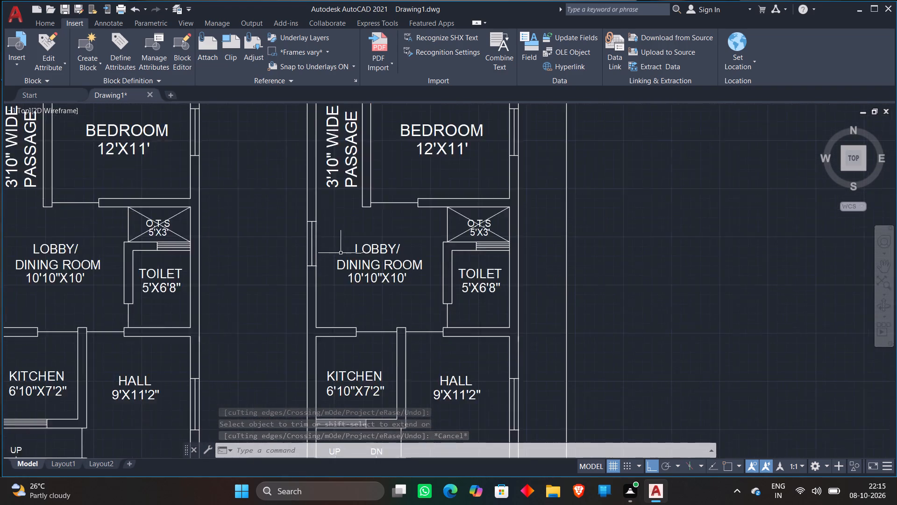
scroll(306, 243, up, 1)
scroll(274, 171, up, 3)
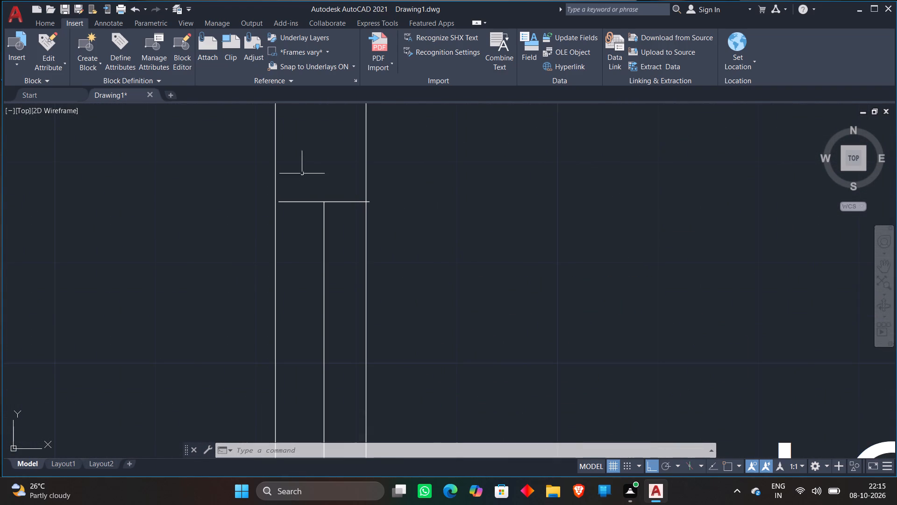
text(EX)
key(space)
scroll(306, 170, down, 3)
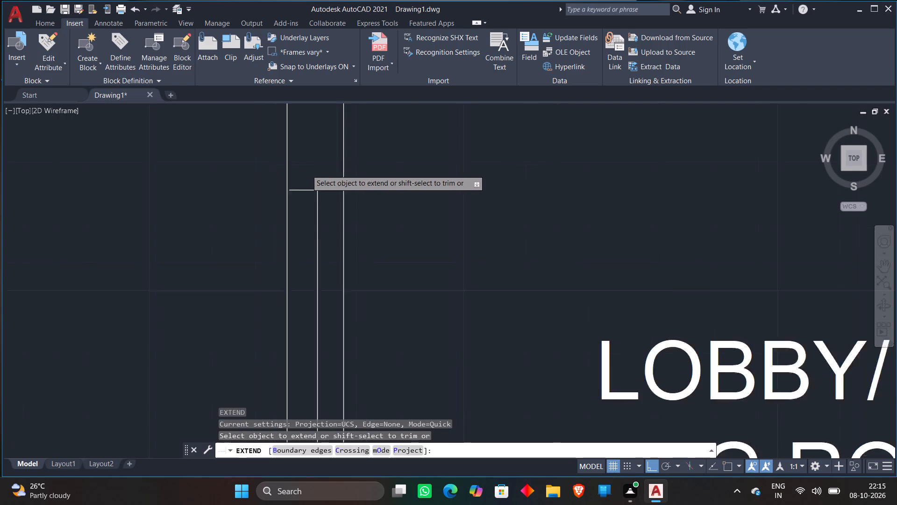
click(306, 171)
click(304, 382)
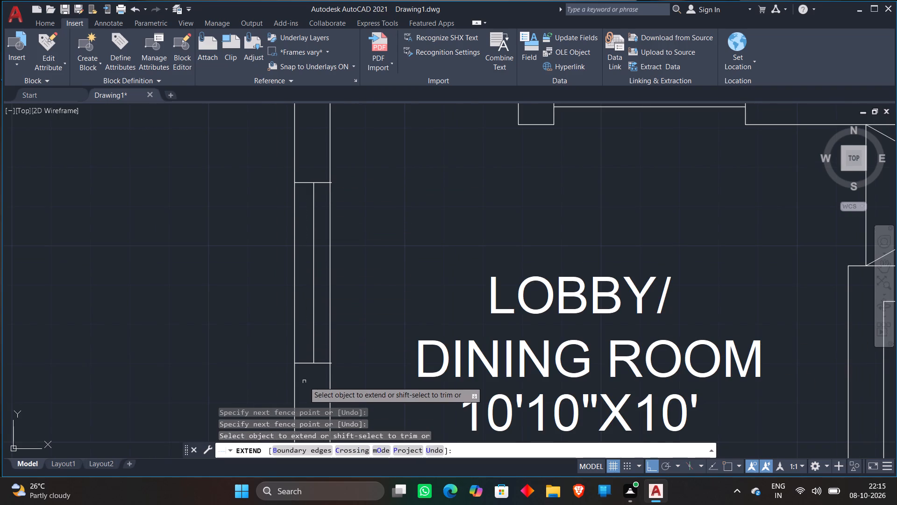
key(Escape)
Trim the overhanging ends of both jamb lines of the first-floor lobby/dining room's window at the wall's inner face.
text(TR)
key(space)
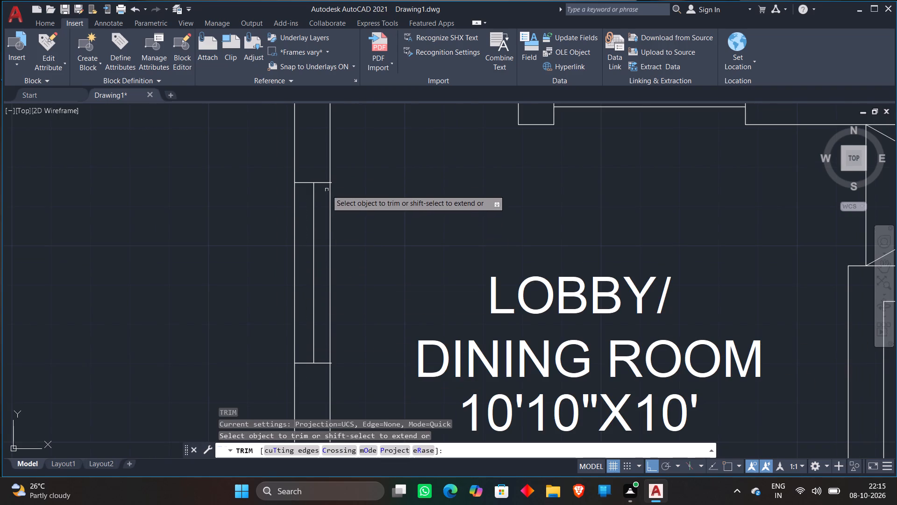
scroll(332, 184, up, 3)
click(324, 178)
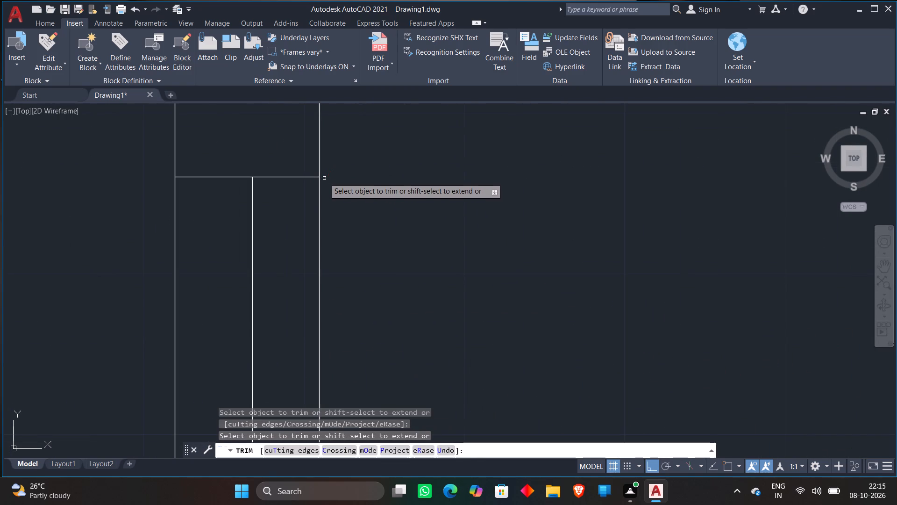
scroll(356, 167, down, 4)
scroll(362, 367, up, 5)
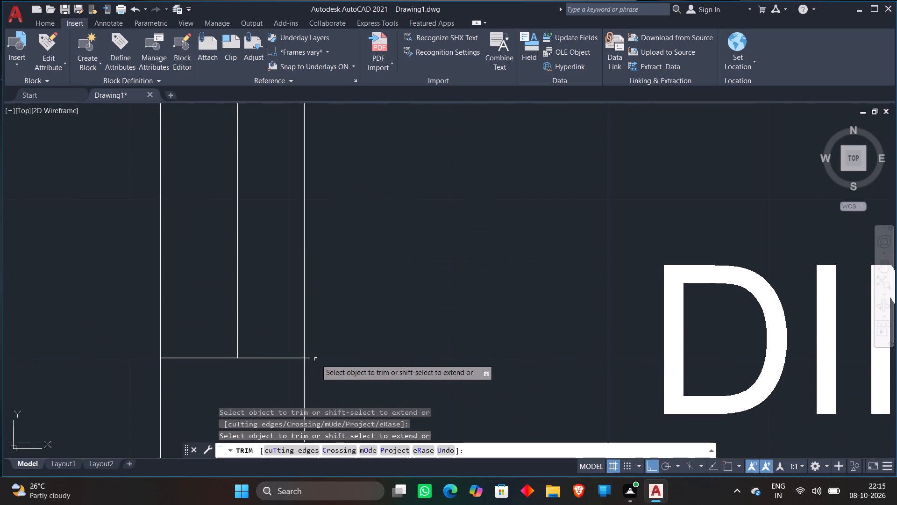
click(311, 357)
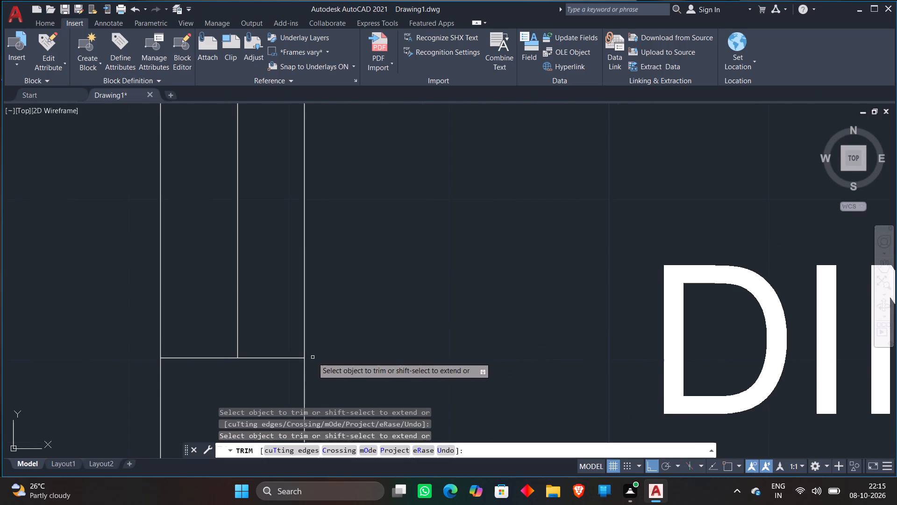
key(Escape)
Extend both jamb lines of the first-floor 9'X11'2" hall's window to the inner face of the outer wall.
scroll(375, 353, down, 1)
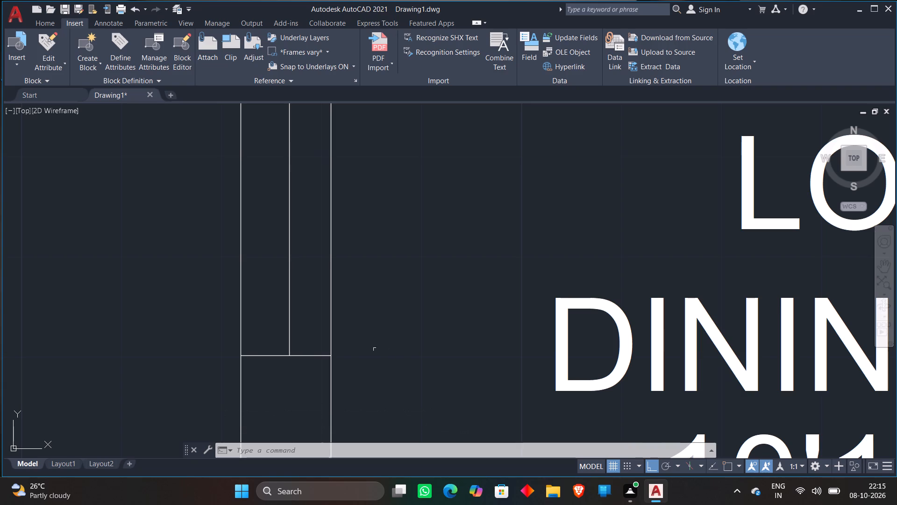
scroll(377, 335, down, 4)
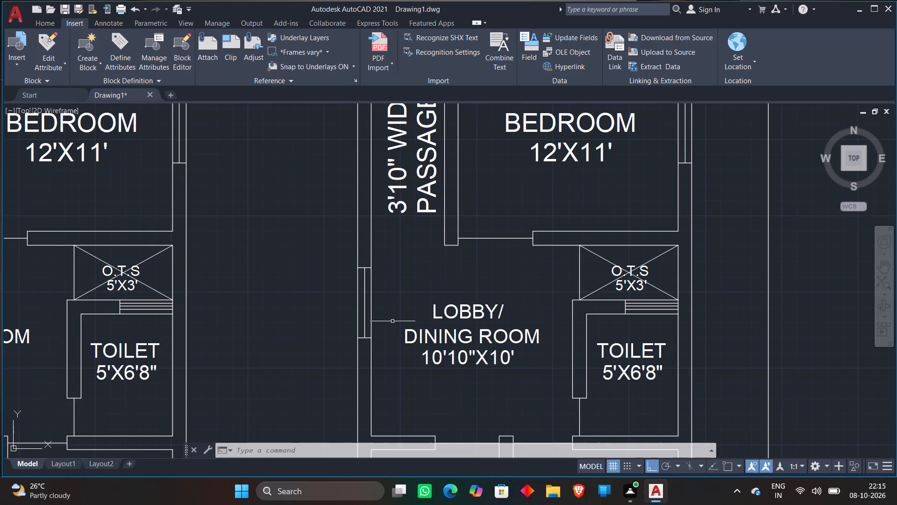
middle_click(500, 280)
scroll(500, 280, down, 2)
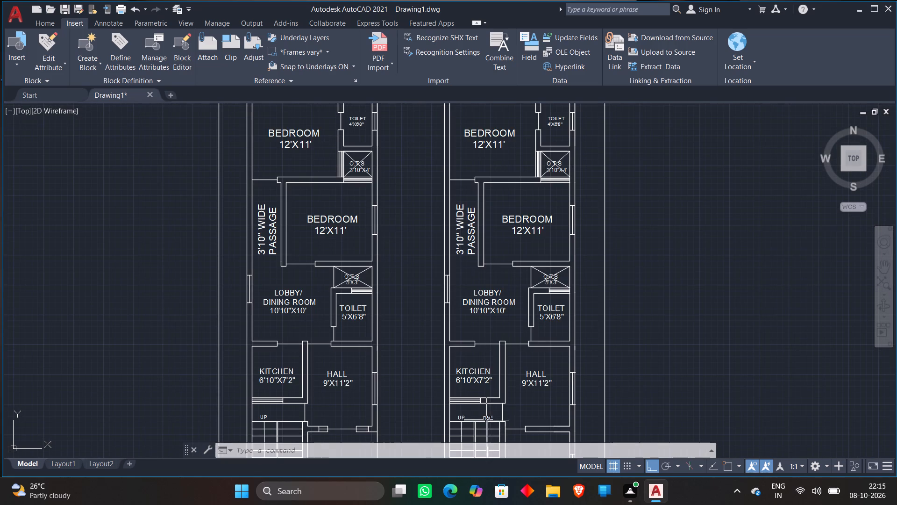
middle_drag(522, 400, 410, 303)
scroll(474, 272, up, 3)
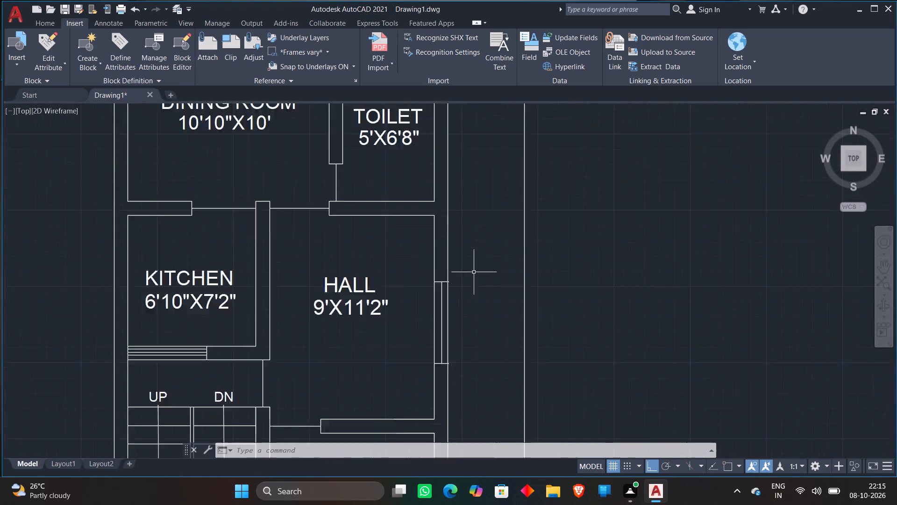
scroll(474, 272, up, 2)
middle_drag(484, 255, 496, 199)
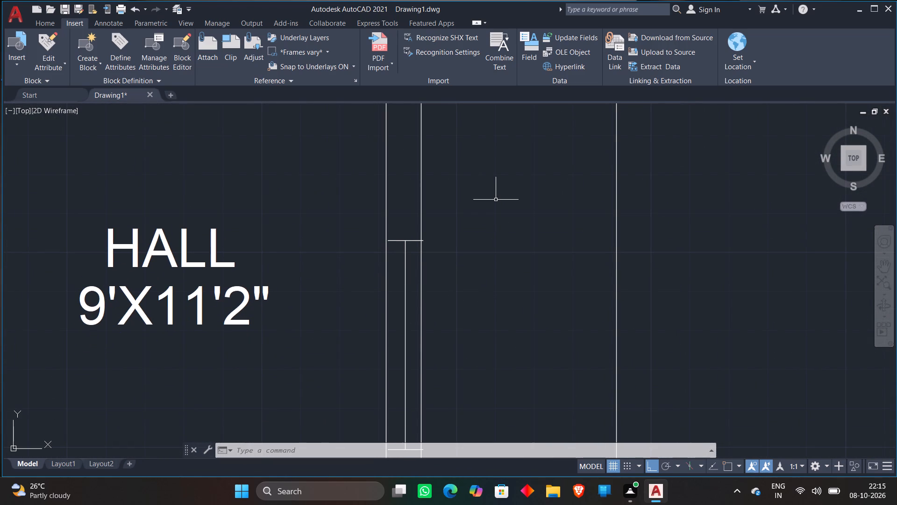
text(EX)
key(space)
middle_drag(460, 221, 485, 183)
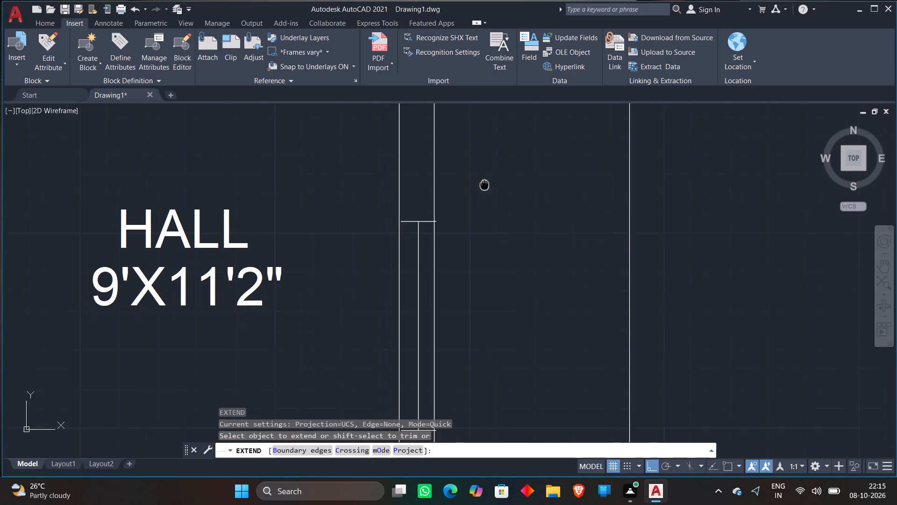
middle_drag(485, 183, 511, 149)
click(448, 161)
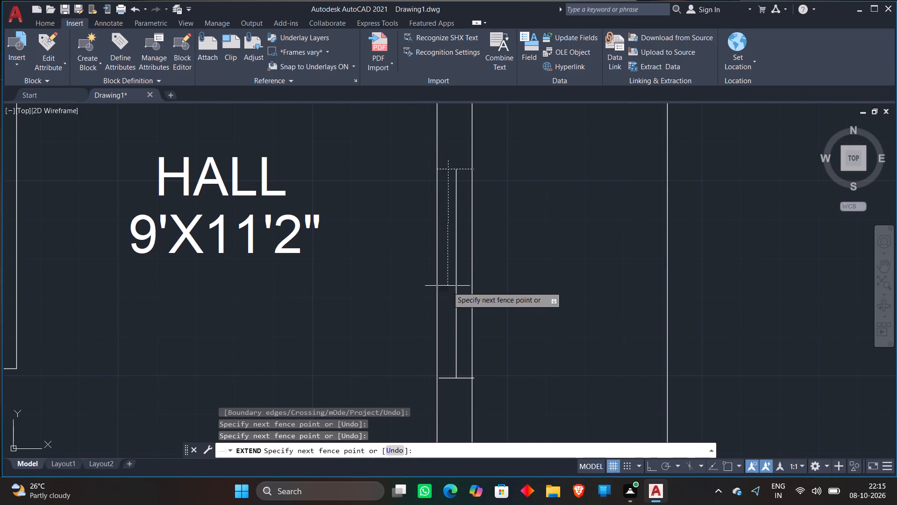
click(447, 392)
Extend both jamb lines of the first-floor 9'X10' bedroom's window to the inner face of the outer wall.
scroll(517, 283, down, 5)
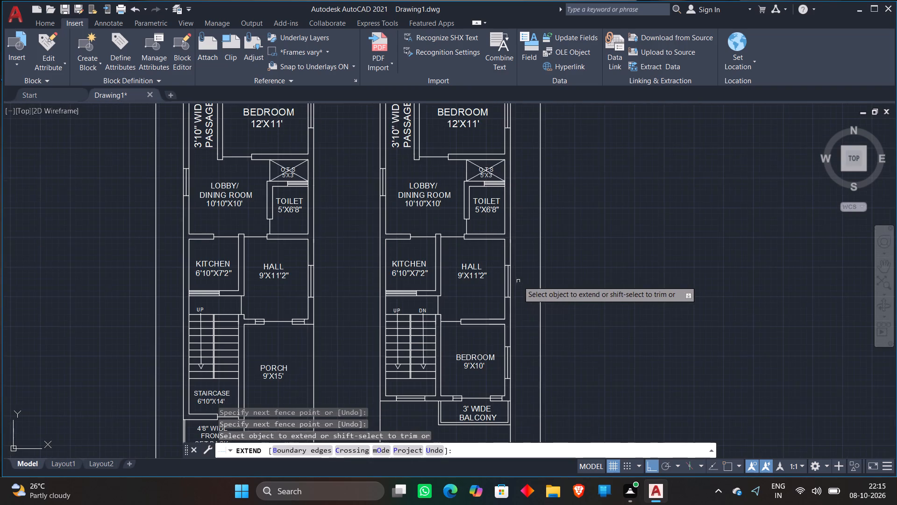
scroll(495, 375, up, 6)
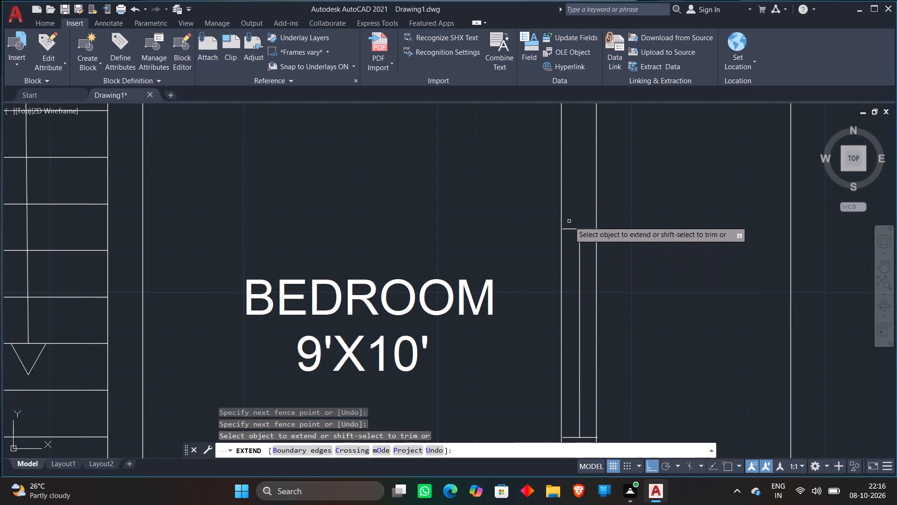
click(570, 219)
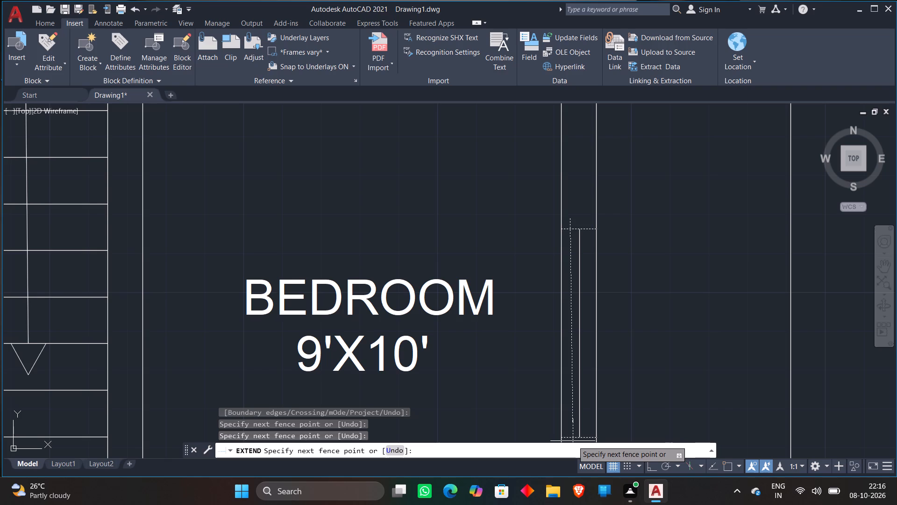
click(571, 438)
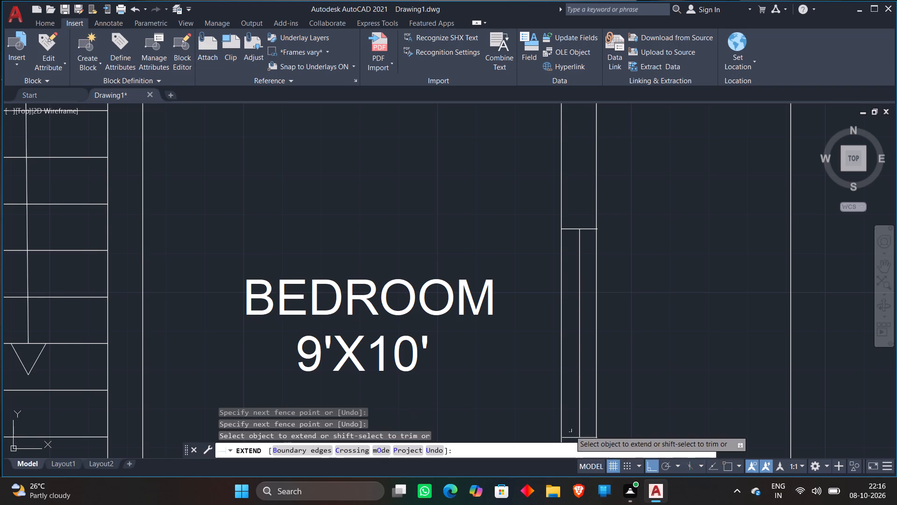
click(570, 437)
key(Escape)
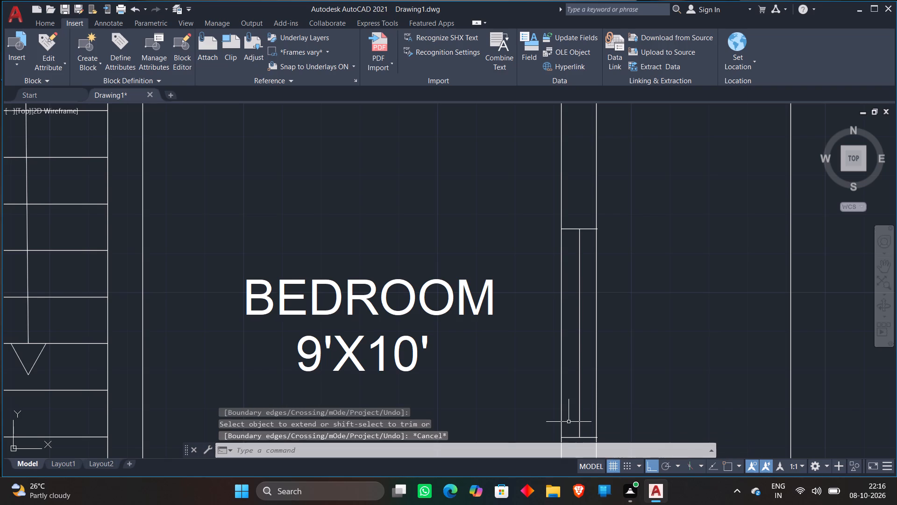
Trim the overhanging ends of both jamb lines of the first-floor 9'X10' bedroom's window at the wall's outer face.
text(TR)
key(space)
scroll(600, 223, up, 5)
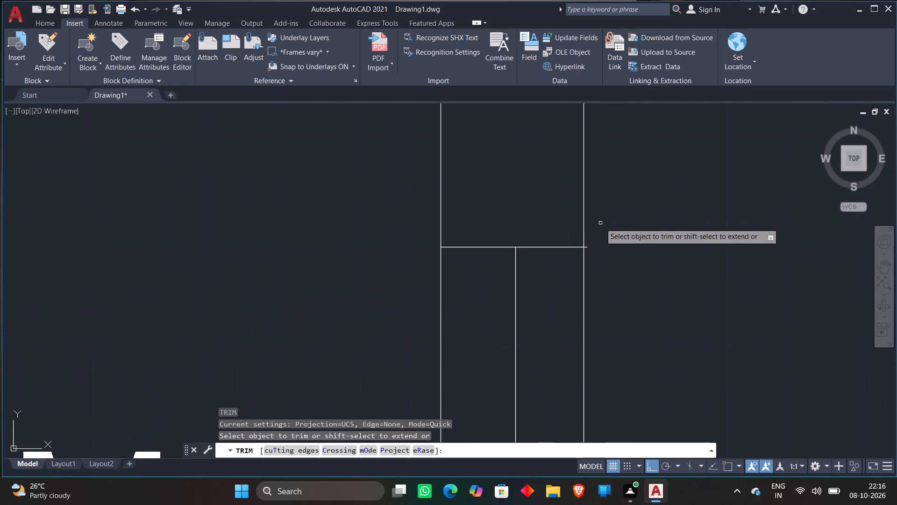
click(588, 247)
scroll(599, 205, down, 7)
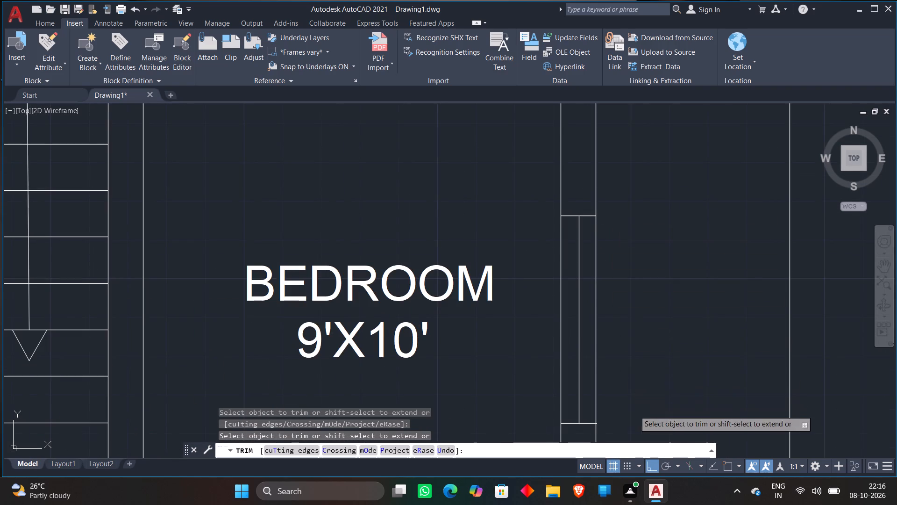
scroll(616, 440, up, 5)
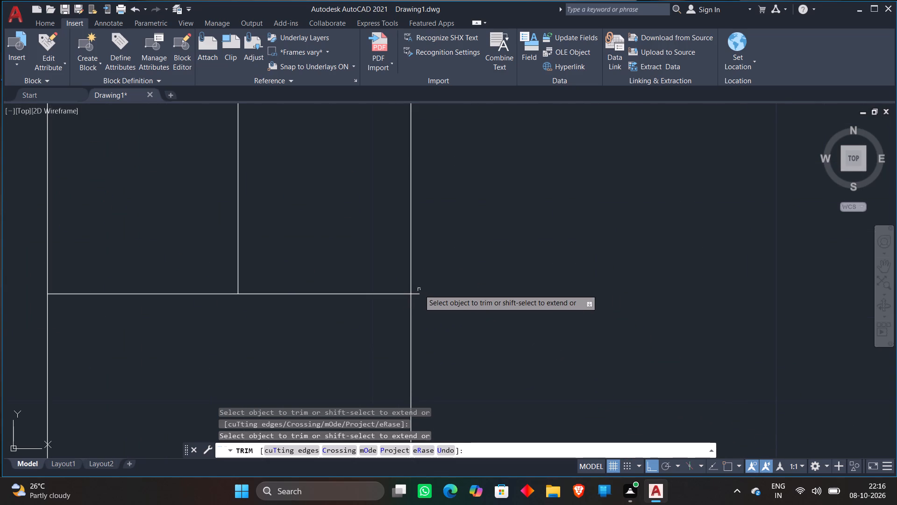
click(418, 293)
scroll(508, 239, down, 15)
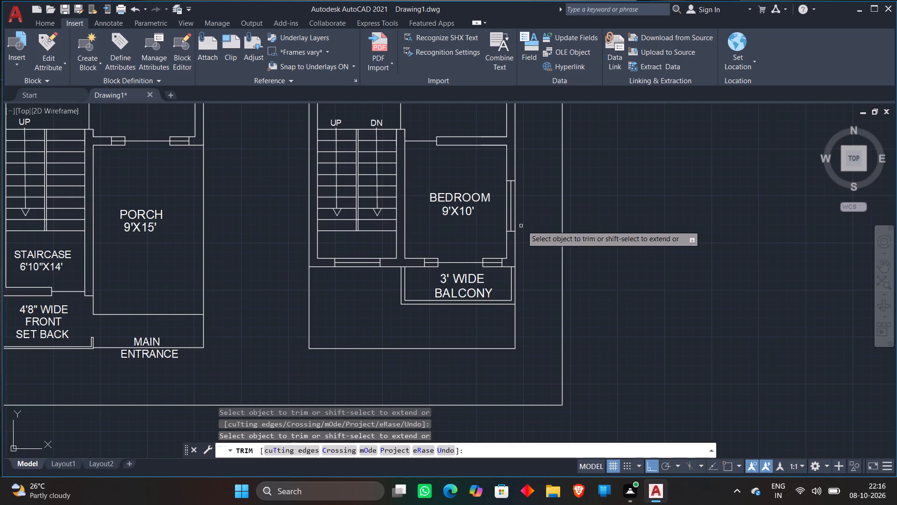
Trim the overhanging ends of both jamb lines of the first-floor 9'X11'2" hall's window at the wall's outer face.
middle_drag(525, 223, 541, 418)
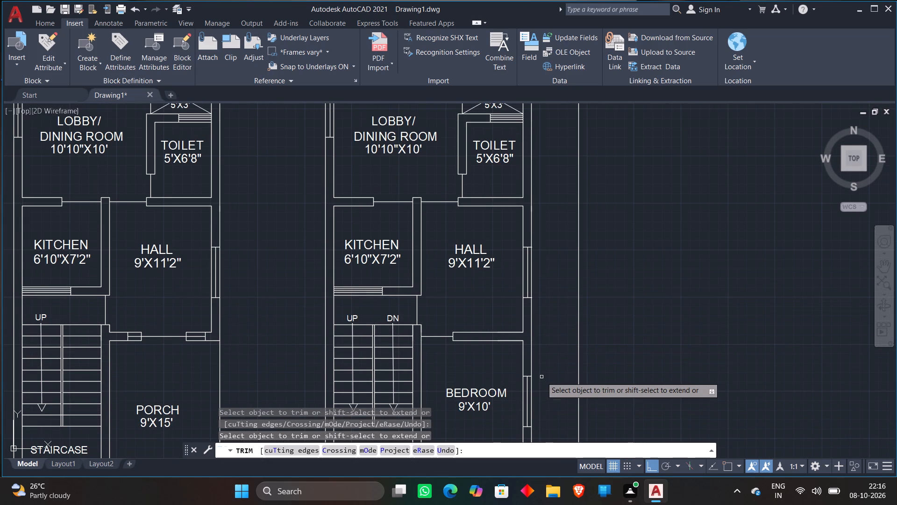
scroll(541, 377, up, 6)
scroll(489, 353, down, 5)
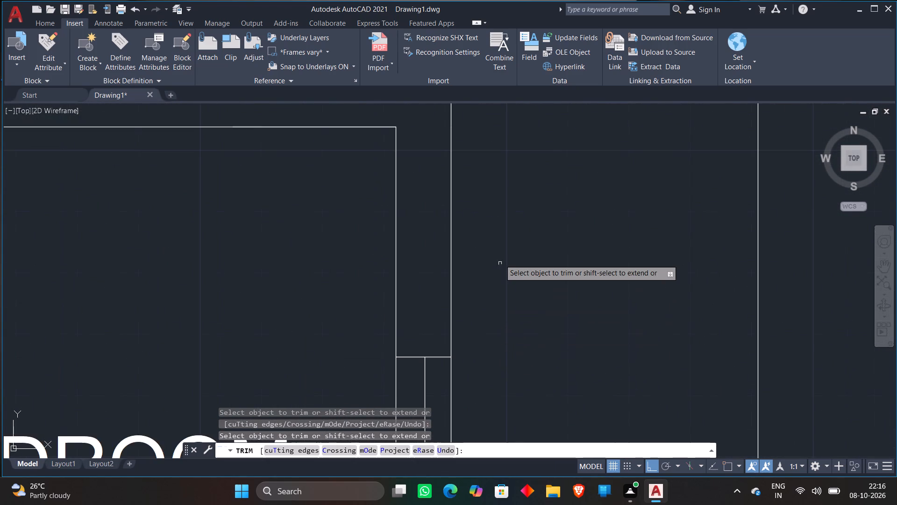
scroll(498, 238, down, 8)
middle_drag(499, 224, 528, 360)
scroll(524, 288, up, 4)
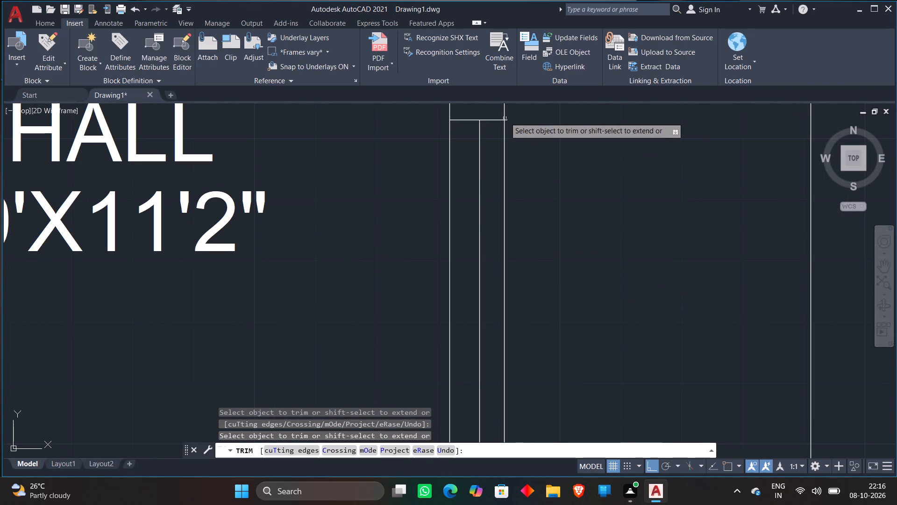
click(506, 119)
scroll(526, 136, down, 3)
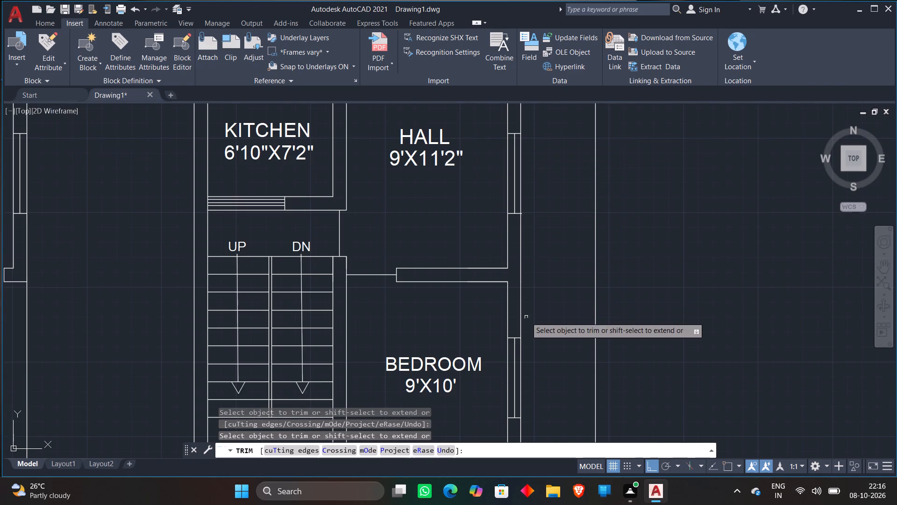
scroll(526, 231, up, 3)
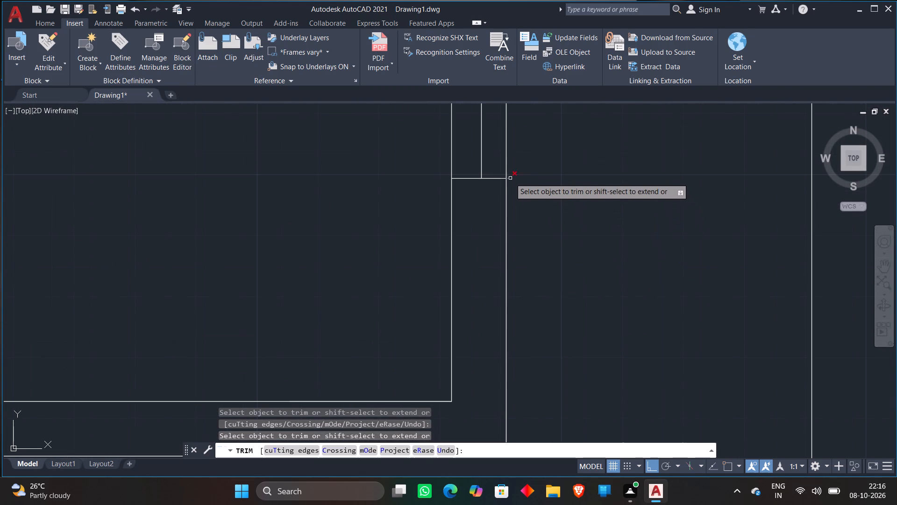
click(508, 180)
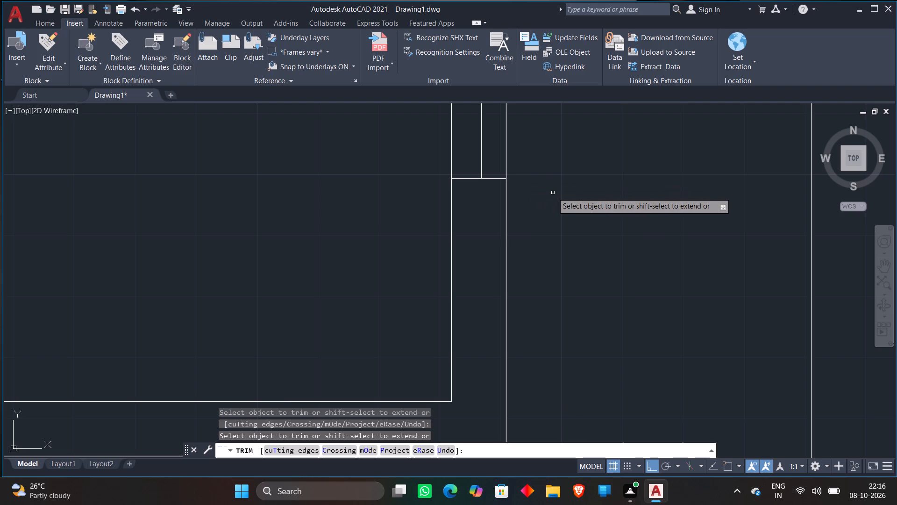
key(Escape)
Review both complete floor plans inside the rectangular border.
scroll(558, 185, down, 5)
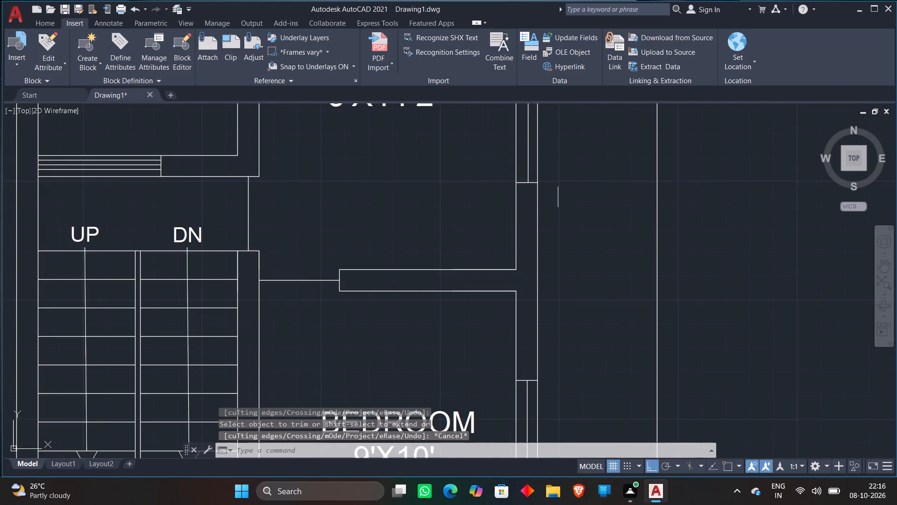
scroll(558, 185, down, 6)
scroll(534, 256, up, 3)
middle_drag(534, 256, 534, 267)
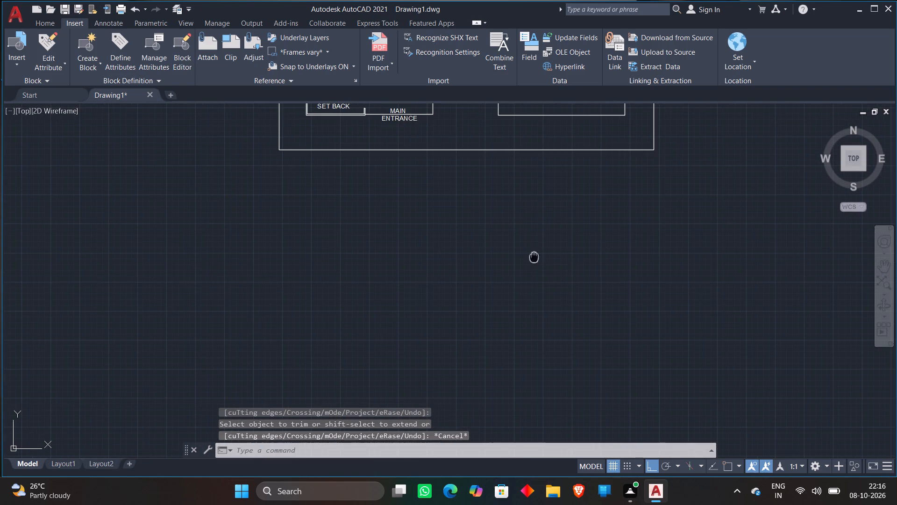
middle_drag(534, 267, 545, 464)
scroll(511, 290, down, 1)
middle_drag(502, 289, 501, 332)
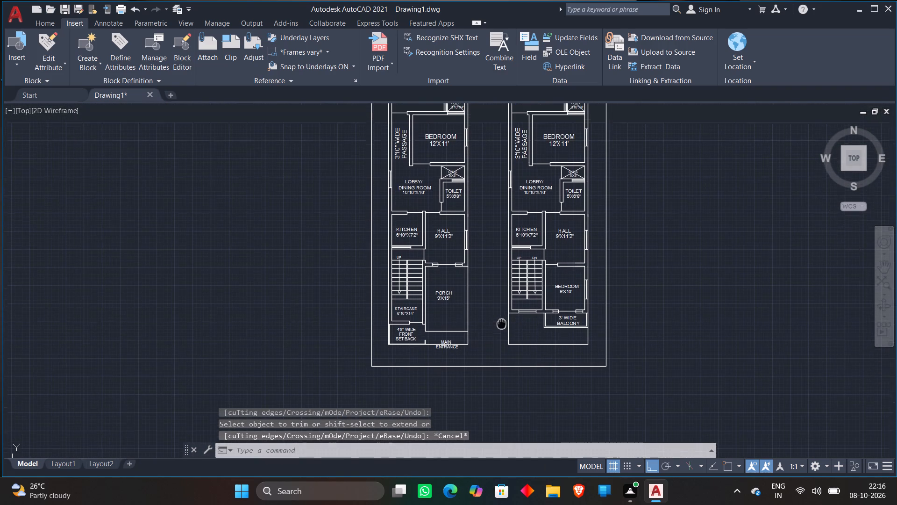
middle_drag(501, 332, 498, 355)
middle_drag(492, 300, 485, 340)
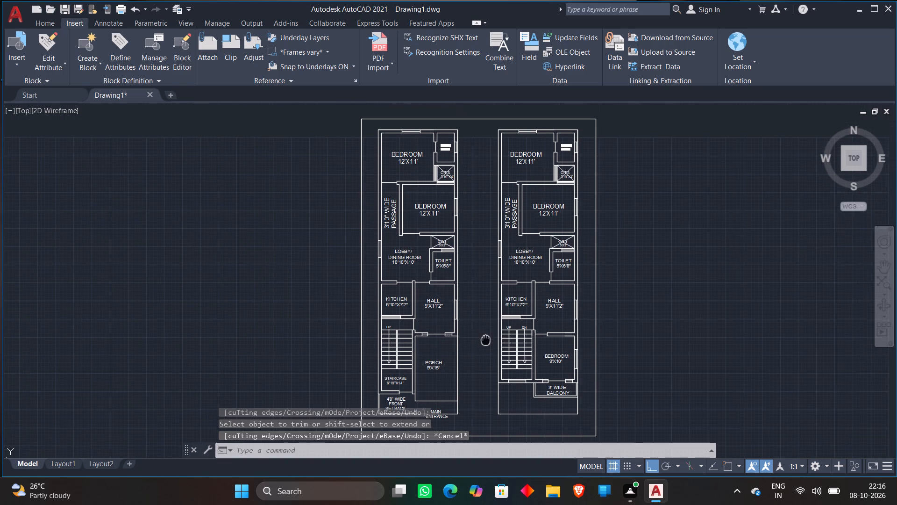
middle_drag(485, 340, 485, 341)
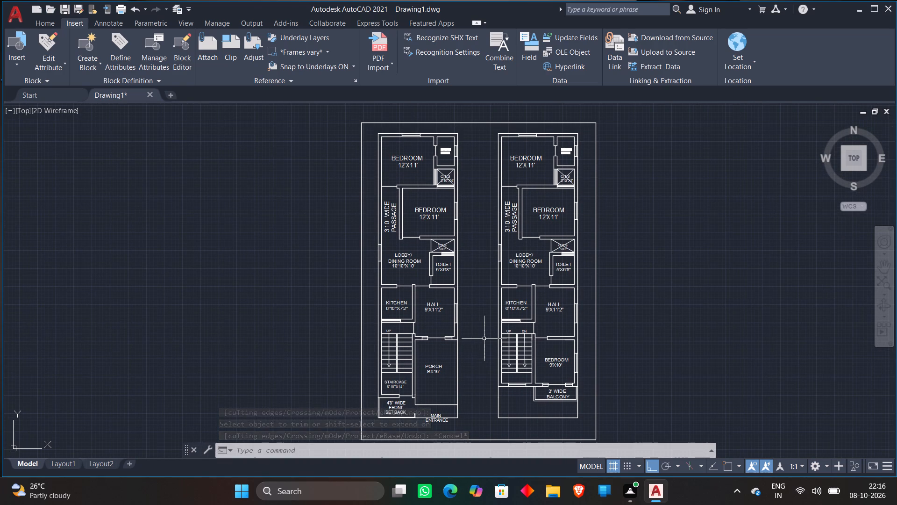
Copy the BEDROOM text of the ground floor's rear bedroom, with ortho off, to below the ground-floor plan and below the first-floor plan.
click(408, 160)
right_click(408, 160)
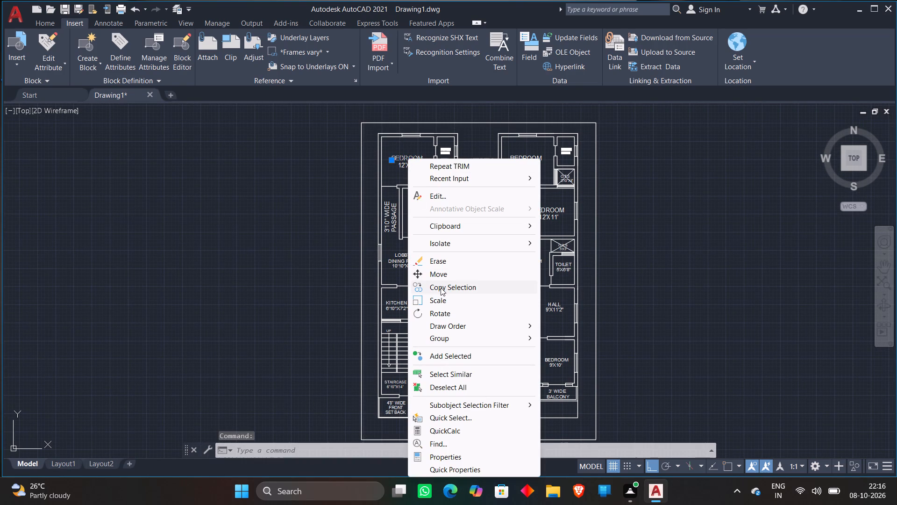
click(441, 288)
click(422, 158)
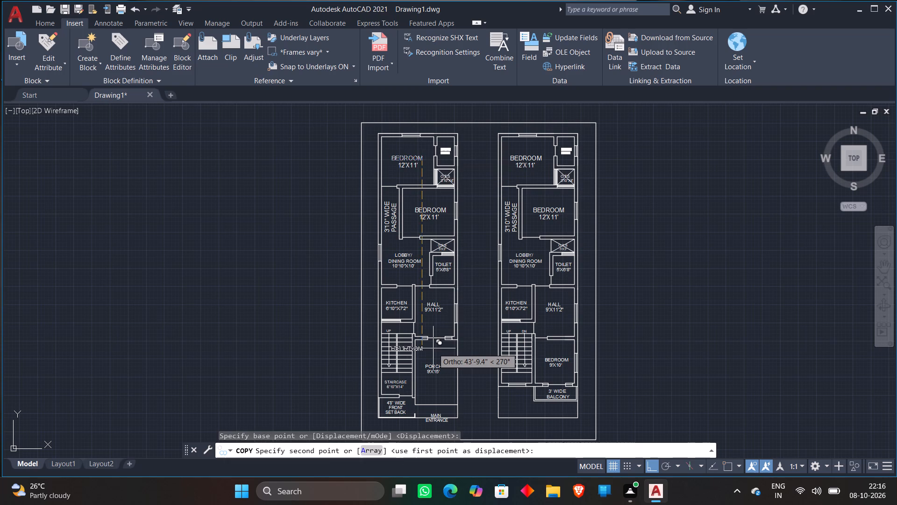
key(F8)
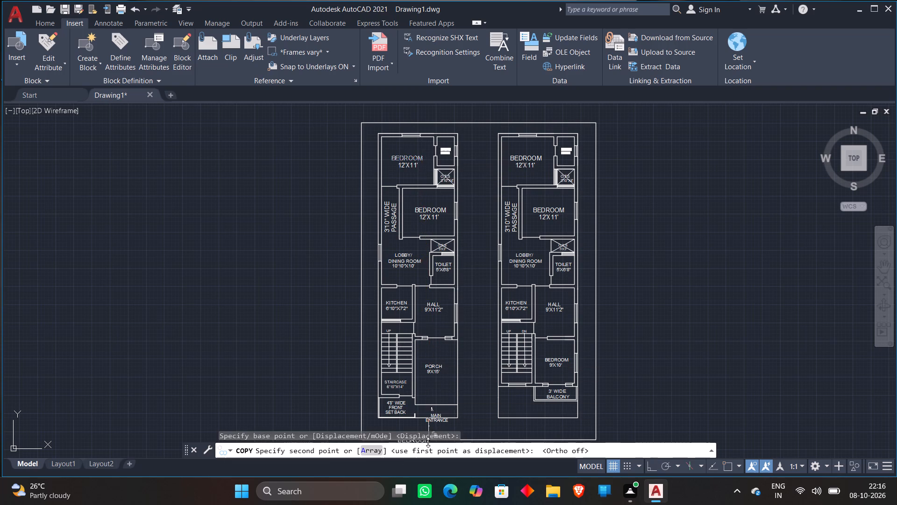
middle_drag(435, 430, 446, 369)
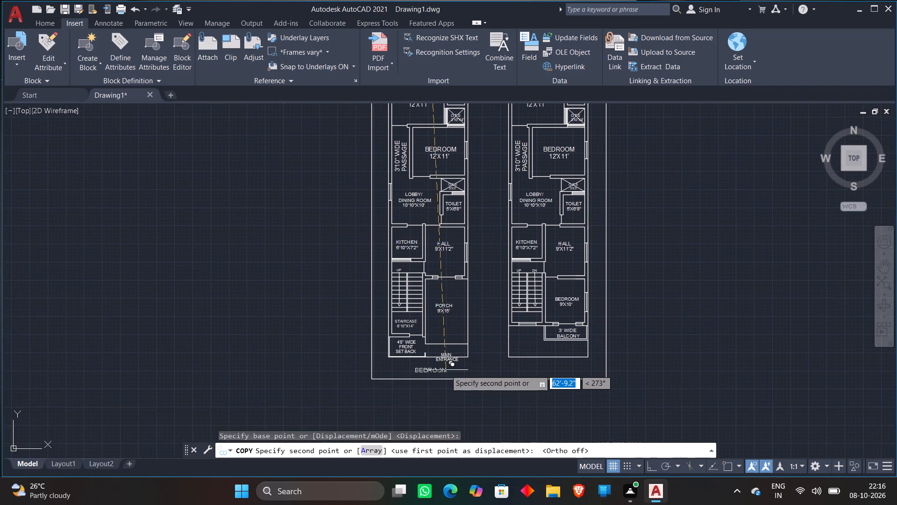
scroll(446, 370, up, 2)
click(412, 366)
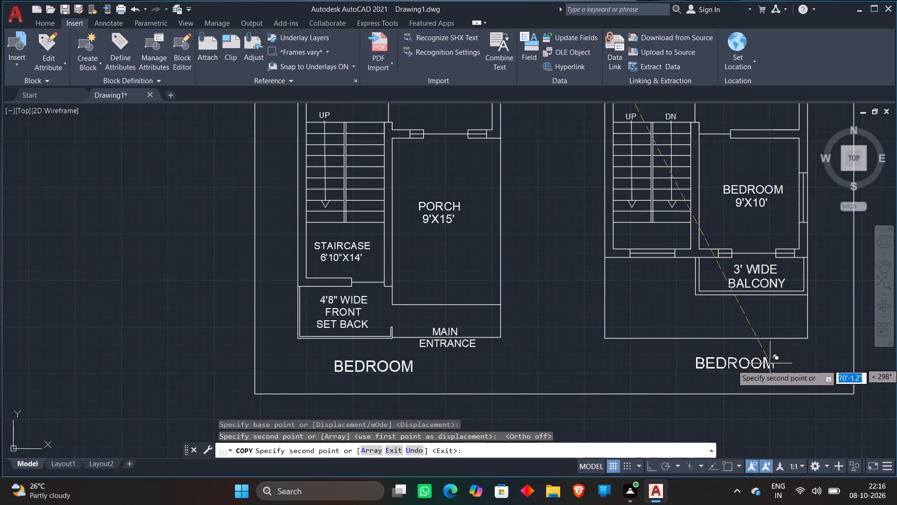
click(742, 367)
key(Escape)
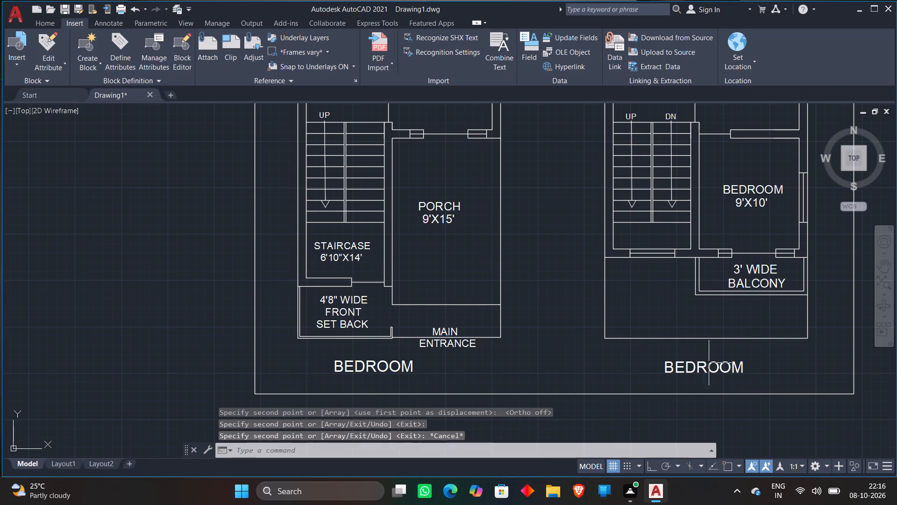
Change the copied text below the ground-floor plan to GROUND FLOOR.
double_click(370, 363)
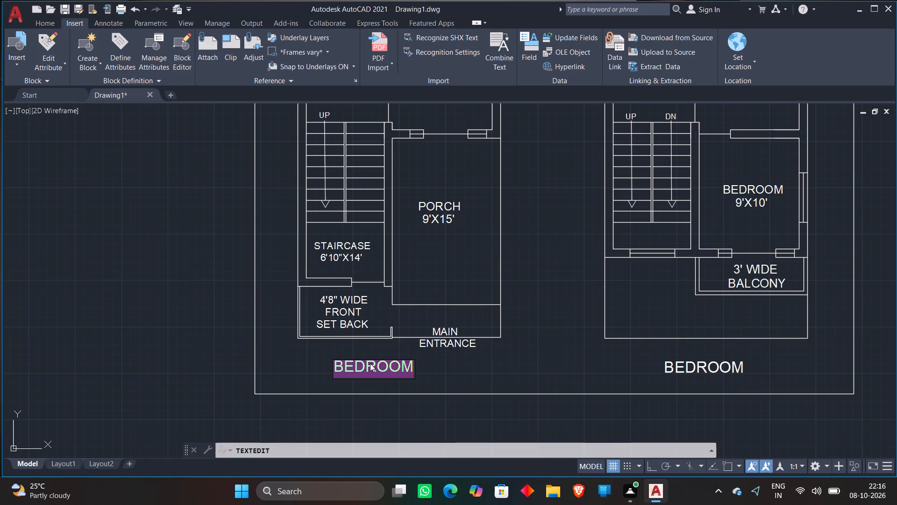
key(BackSpace)
text(GROUND)
key(space)
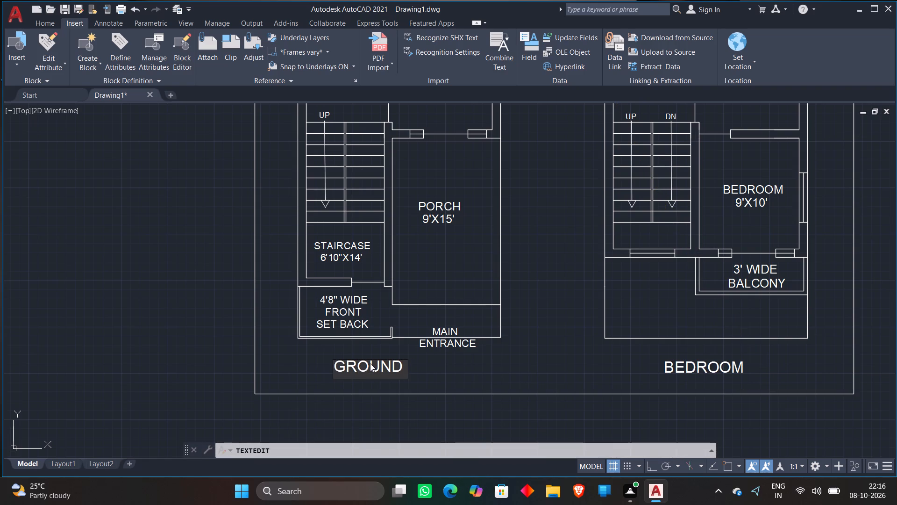
text(FLOOR)
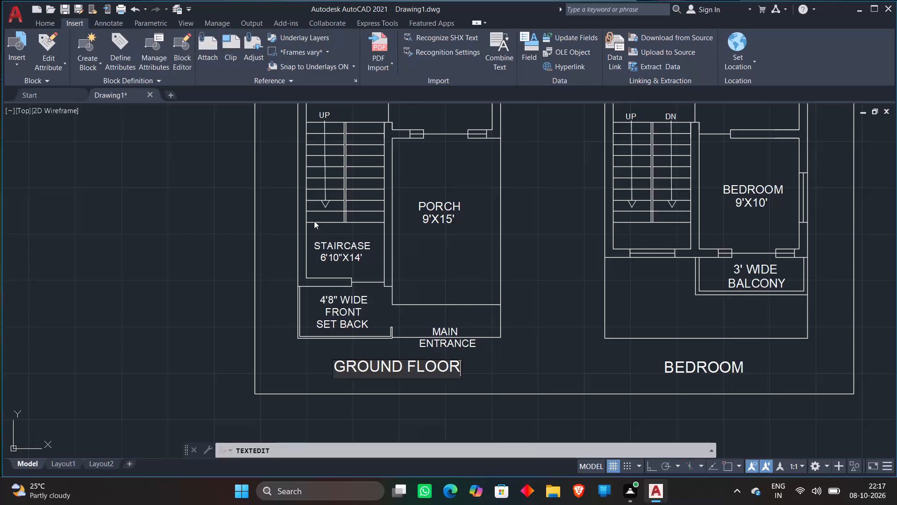
click(501, 353)
key(Escape)
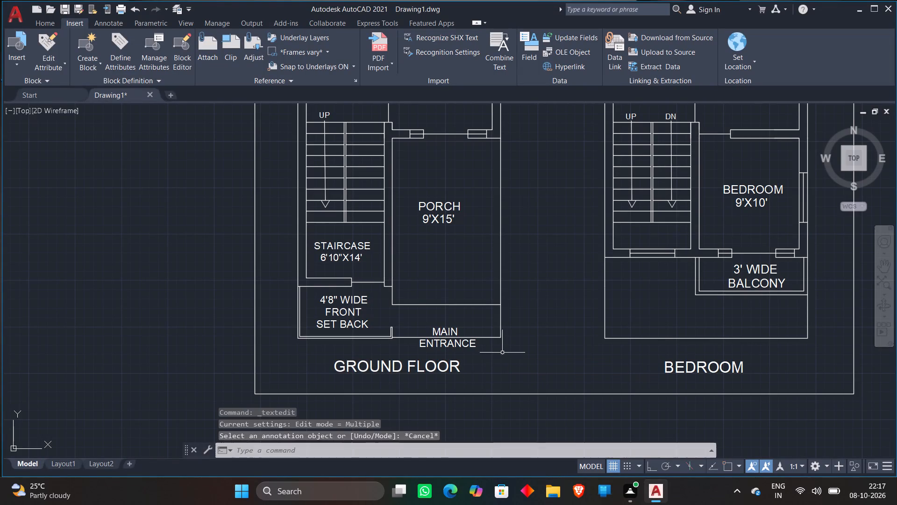
Change the copied text below the first-floor plan to FIRST FLOOR.
double_click(667, 365)
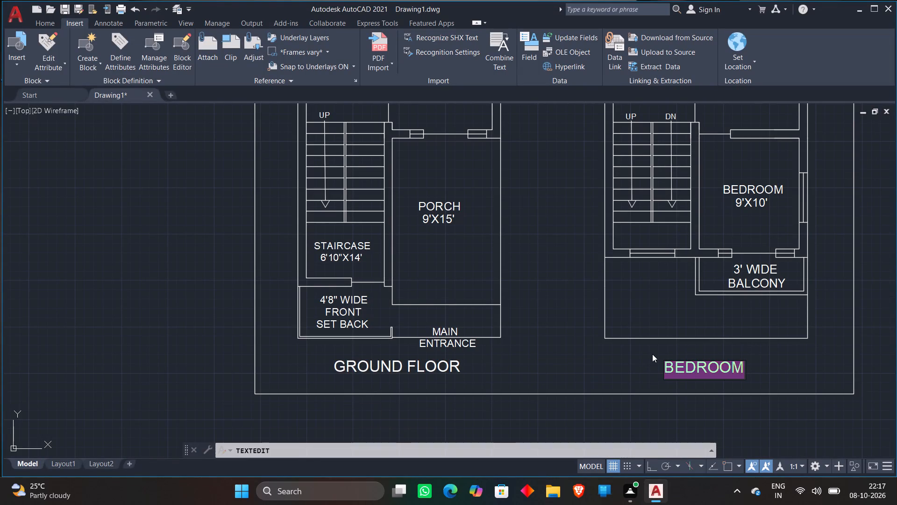
key(BackSpace)
text(FIRST)
key(space)
text(FLOOR)
click(585, 353)
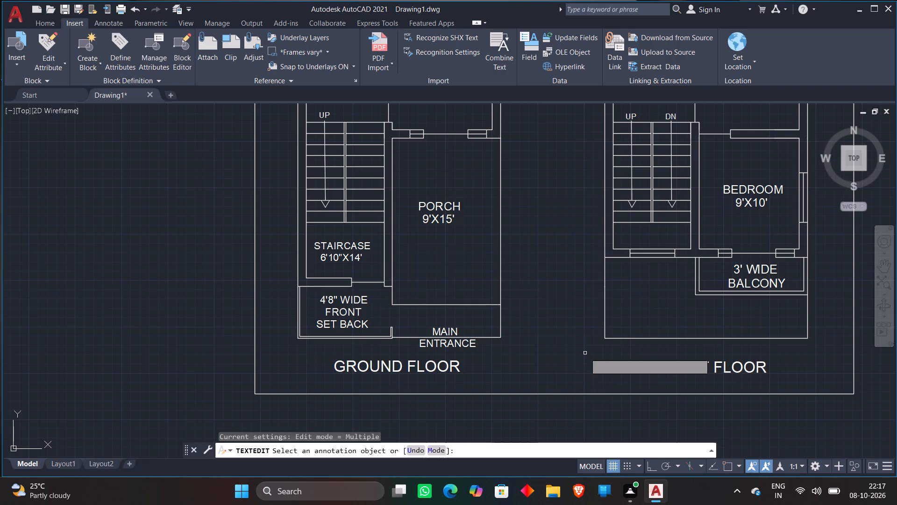
key(Escape)
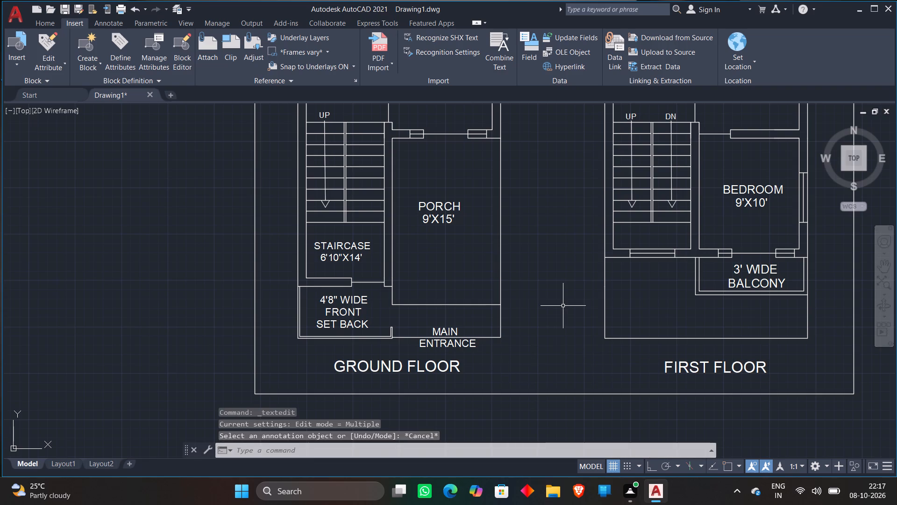
Save the drawing as 2D PLAN 11 in the New folder directory on the Desktop, in AutoCAD 2018 Drawing format.
key(ctrl+s)
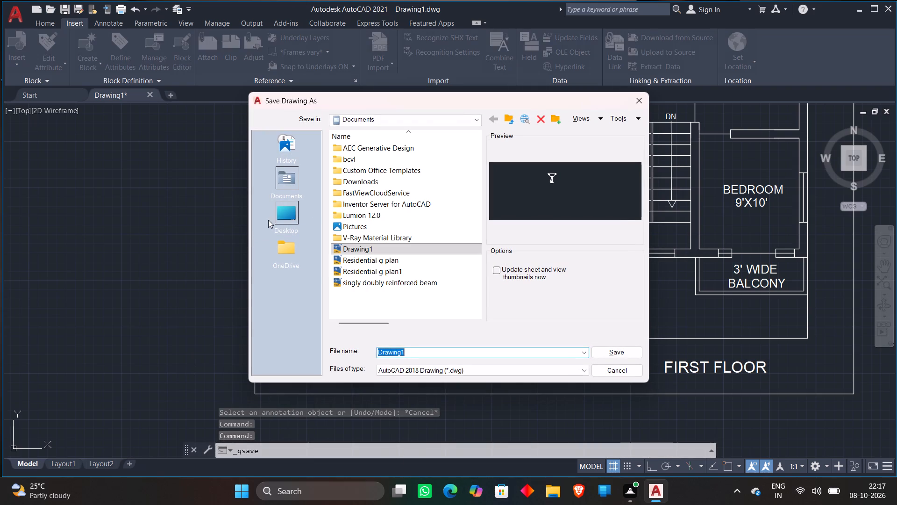
click(281, 210)
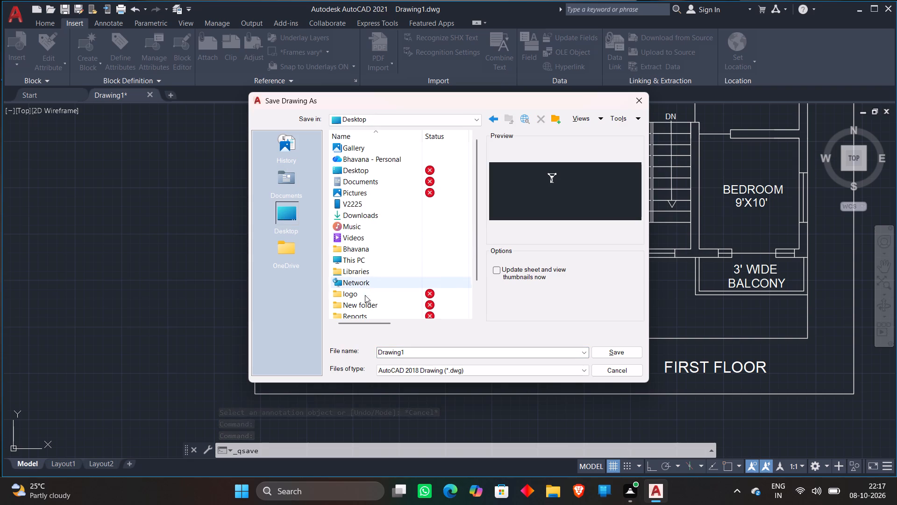
double_click(367, 306)
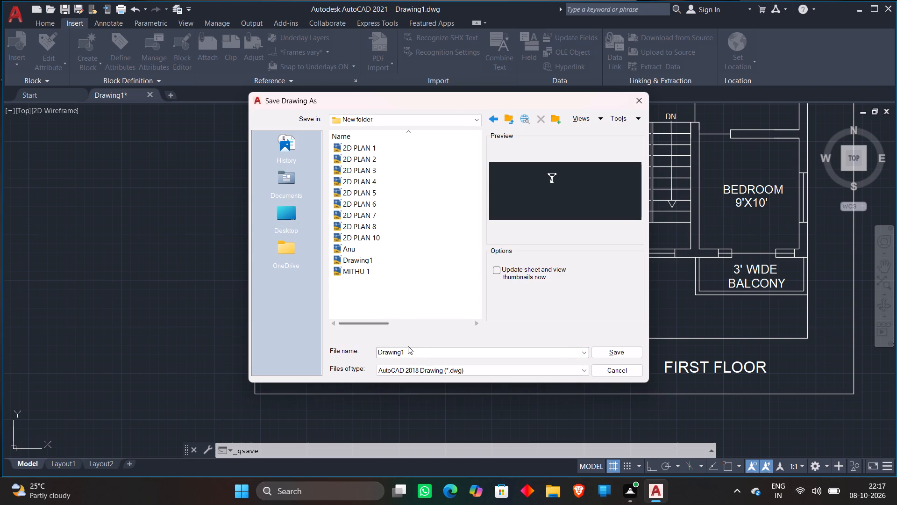
click(410, 352)
key(BackSpace)
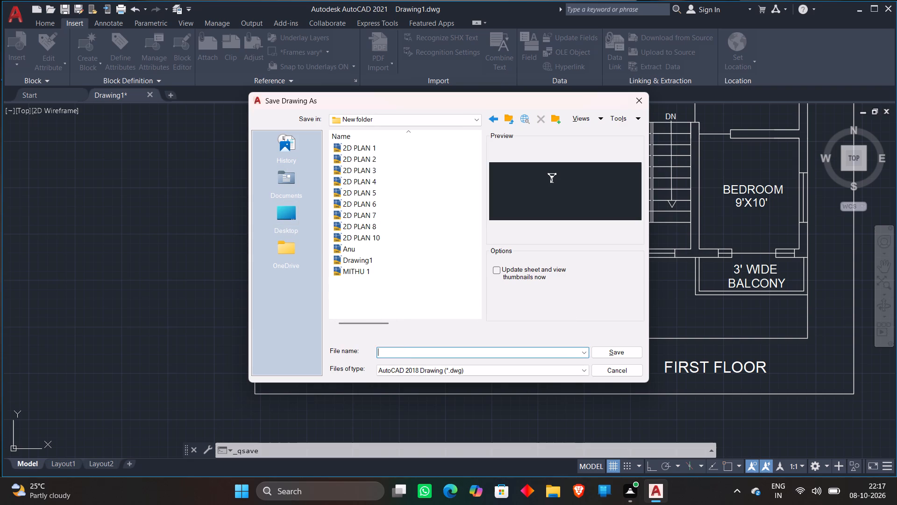
text(2D PLAN)
key(space)
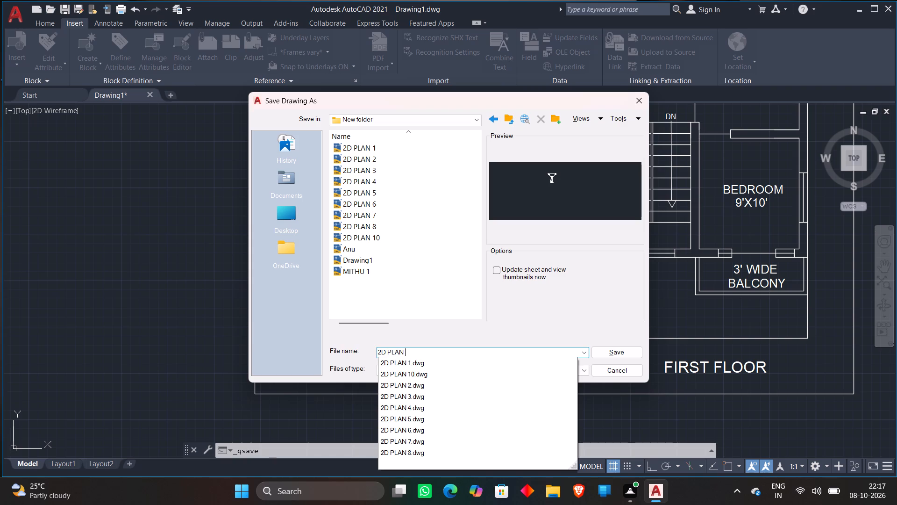
text(11)
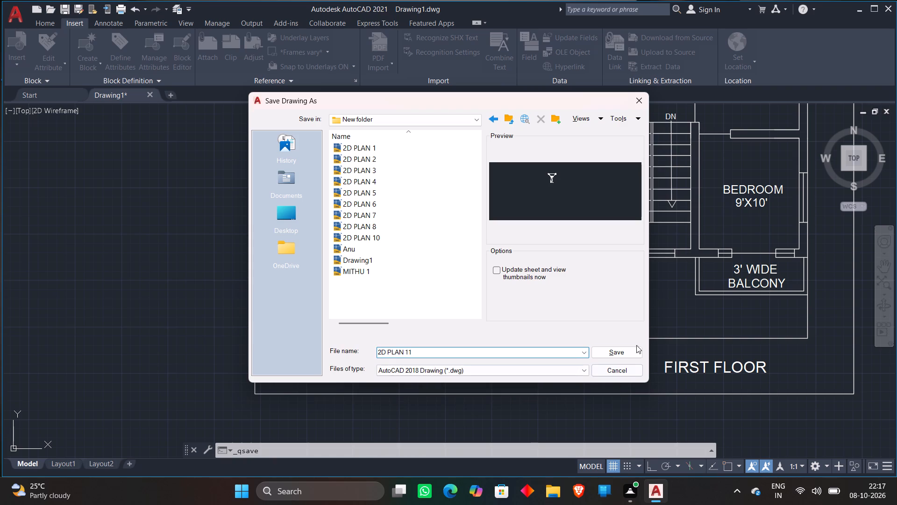
click(619, 353)
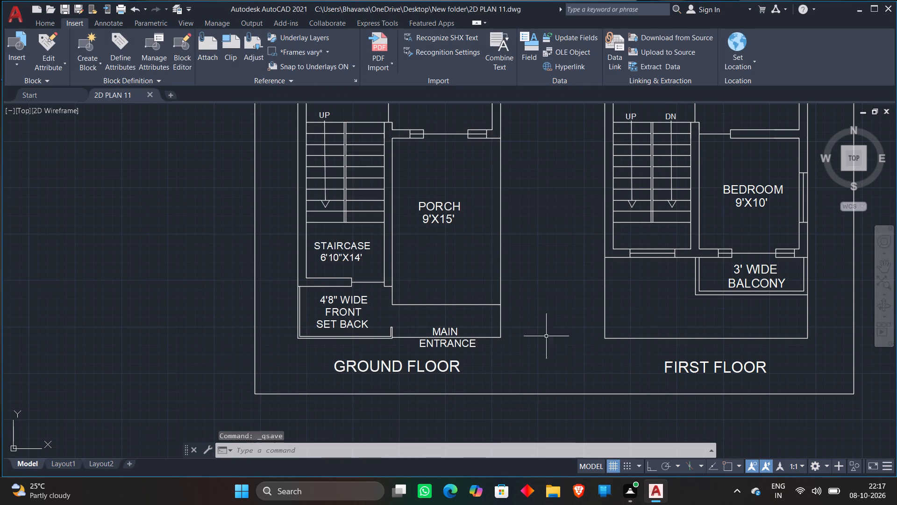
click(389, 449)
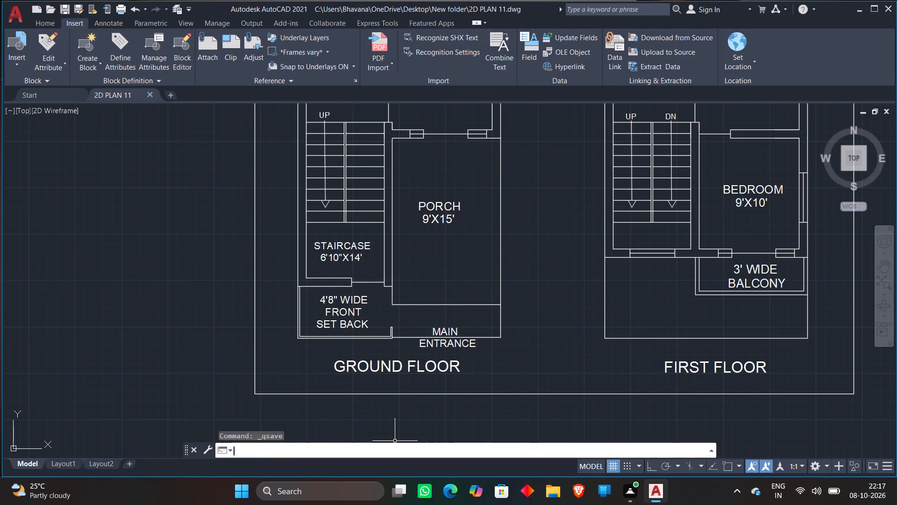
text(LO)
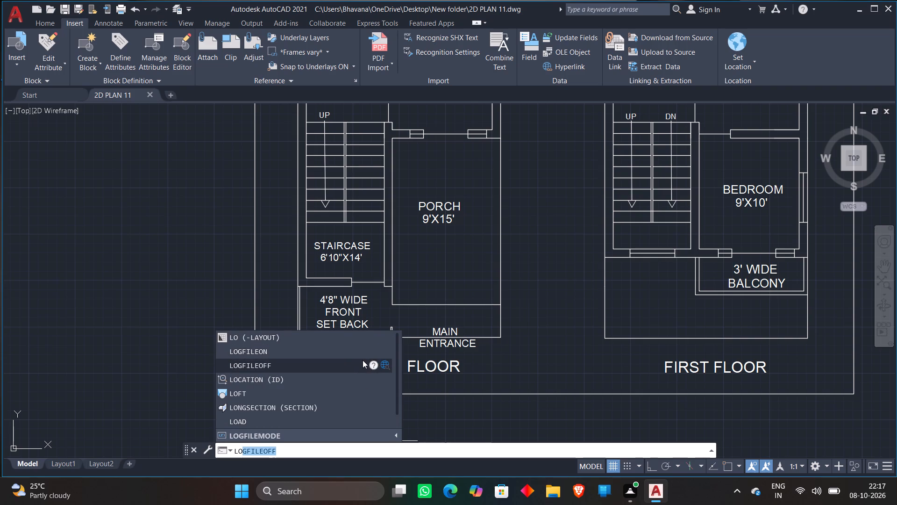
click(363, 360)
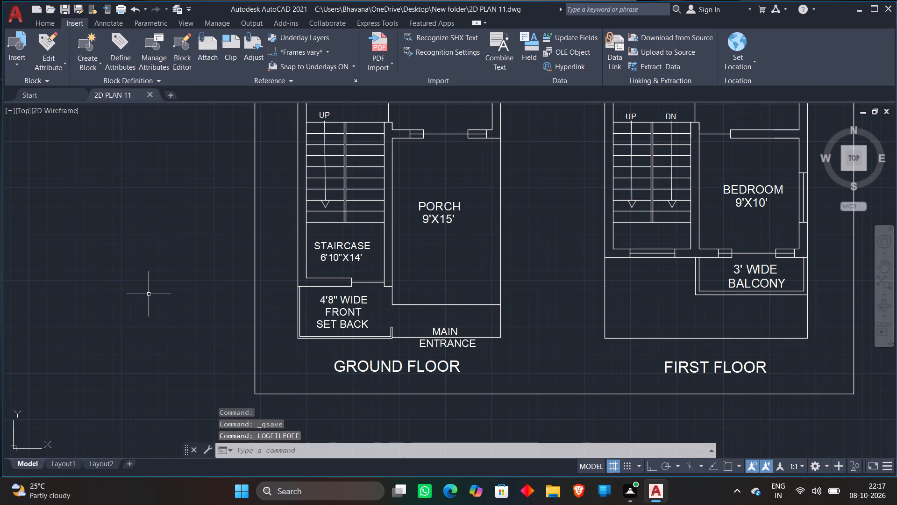
Save the drawing again under its current name.
scroll(149, 294, down, 1)
middle_drag(151, 284, 151, 313)
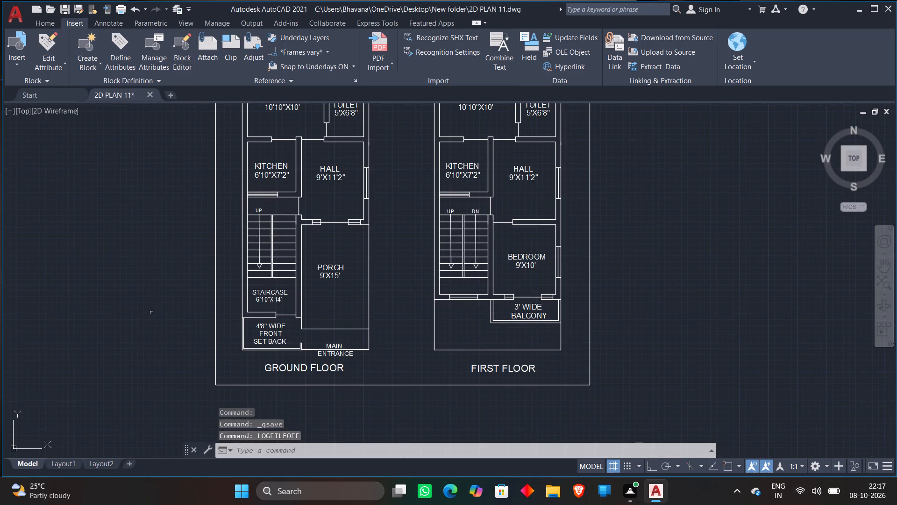
key(ctrl+s)
Set up a centred plot with AutoCAD PDF (High Quality Print).pc3, using a window snapped to opposite corners of the outer border.
scroll(153, 311, down, 2)
middle_drag(152, 311, 152, 312)
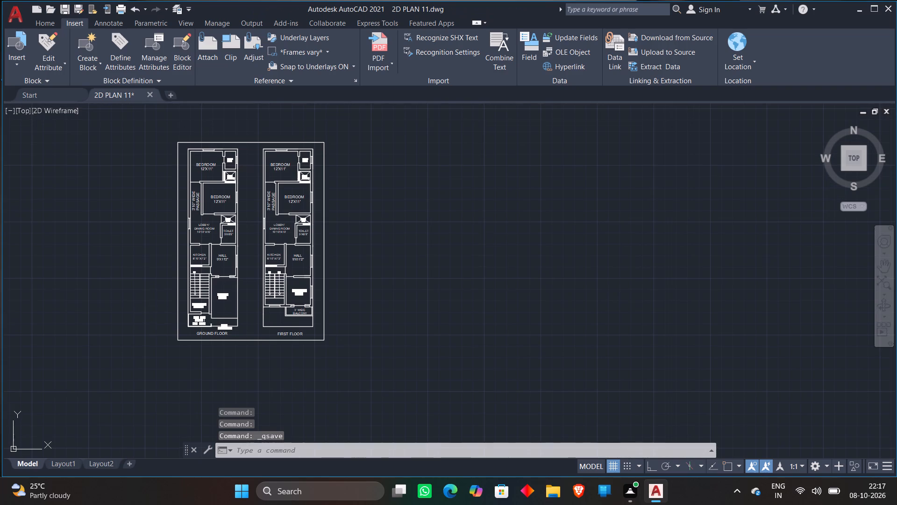
middle_drag(152, 312, 154, 331)
key(ctrl+p)
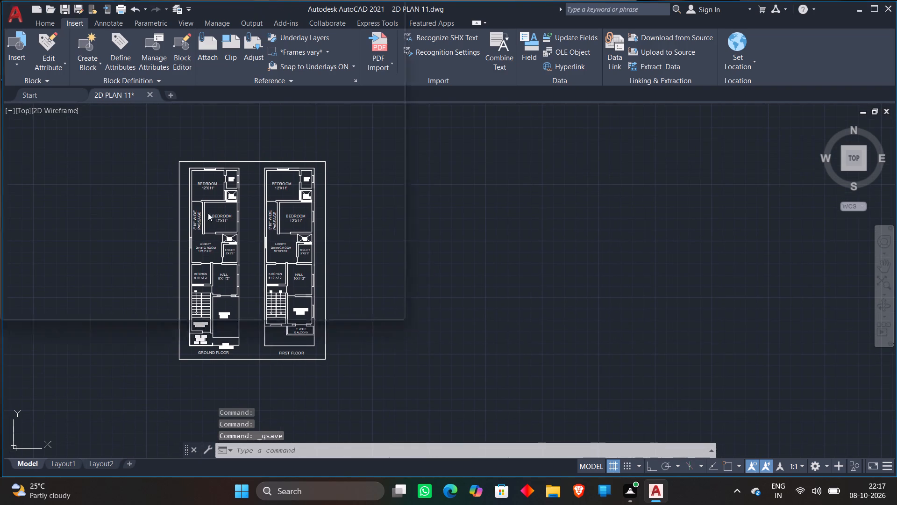
click(373, 156)
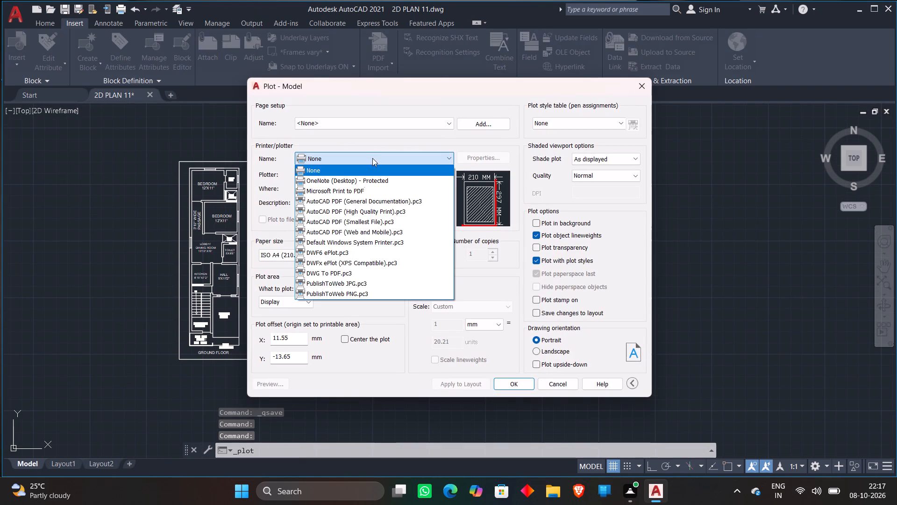
click(354, 211)
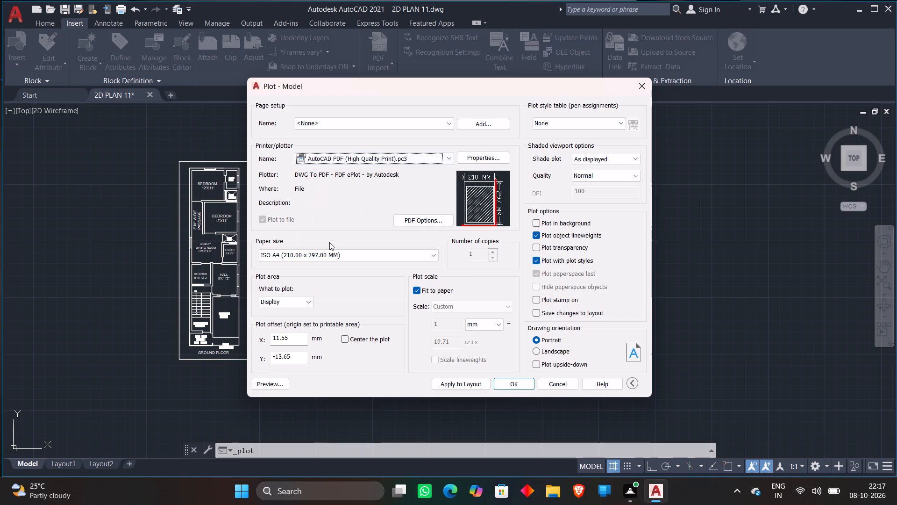
click(286, 303)
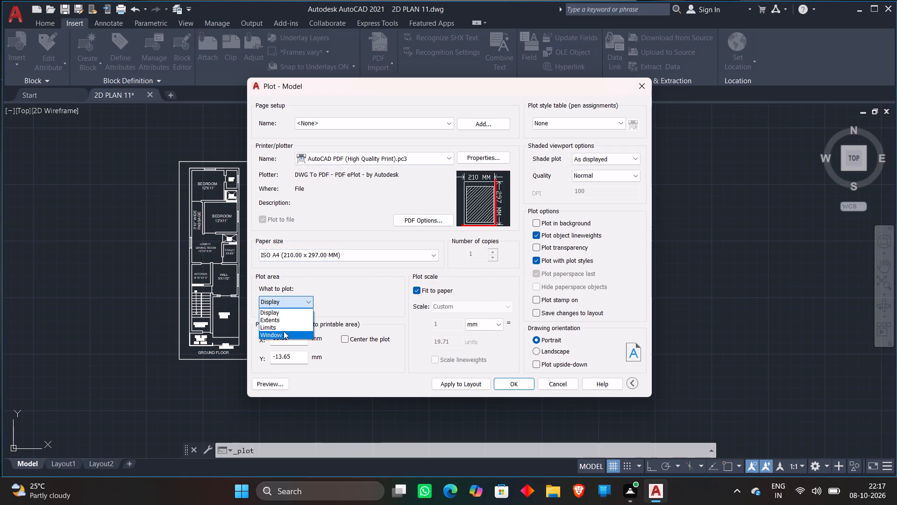
click(284, 336)
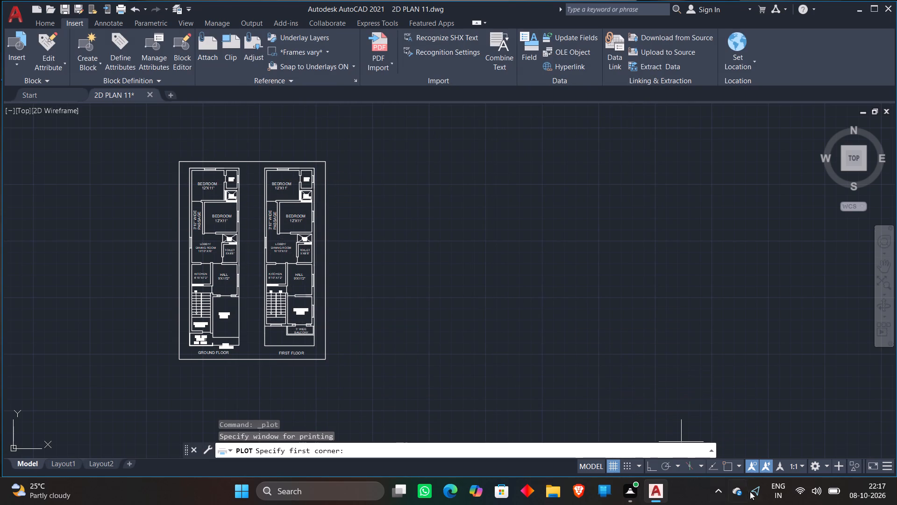
click(730, 468)
click(178, 164)
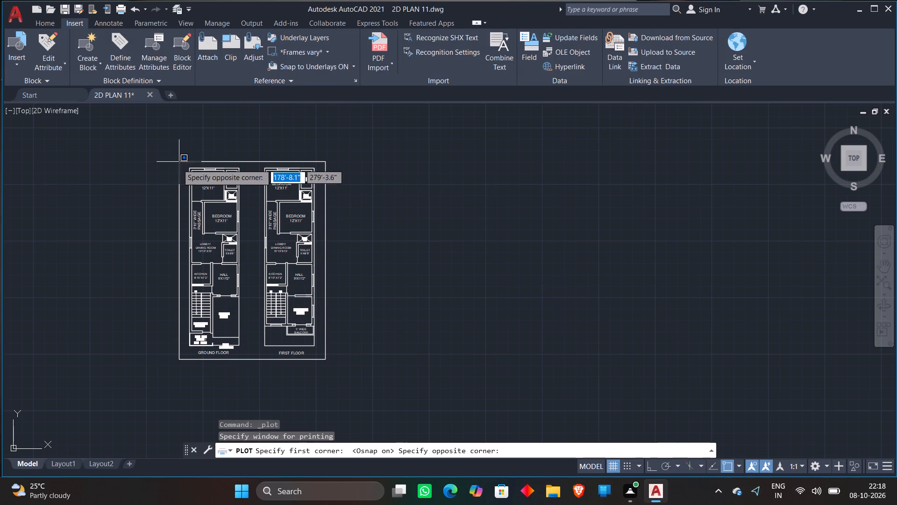
click(325, 358)
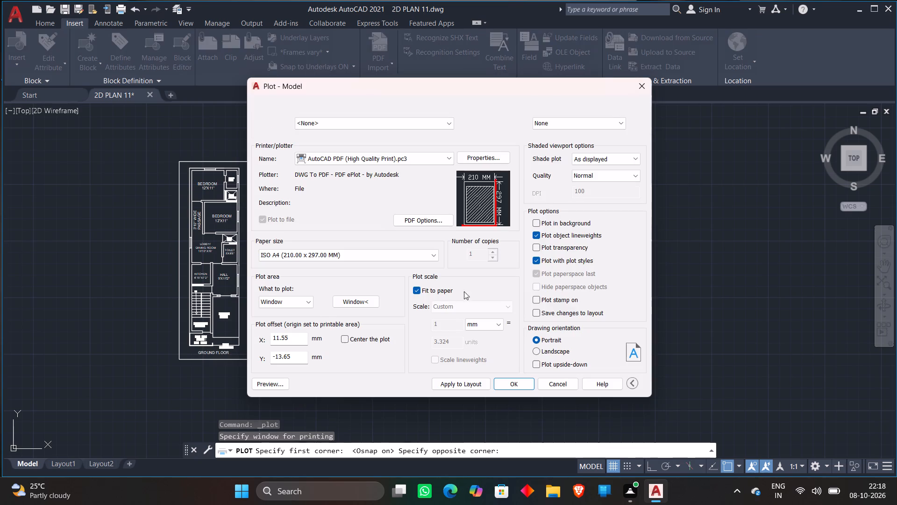
click(343, 340)
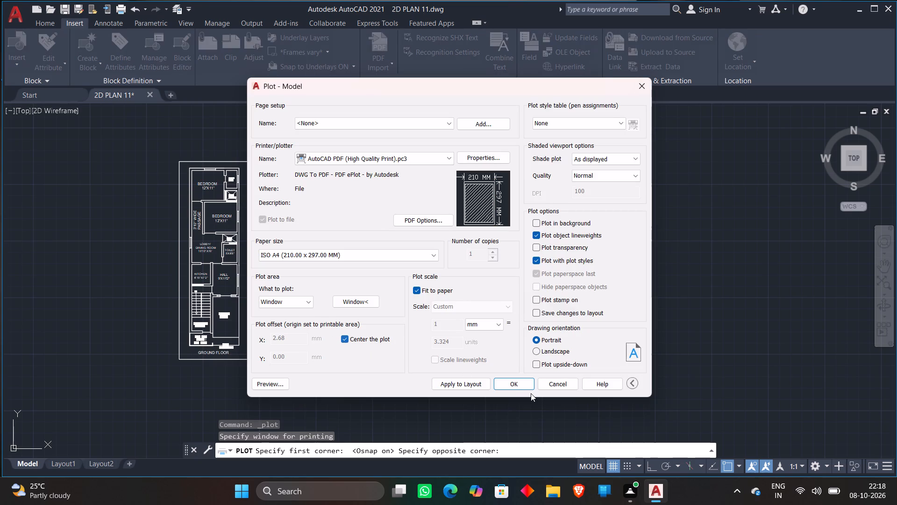
click(514, 383)
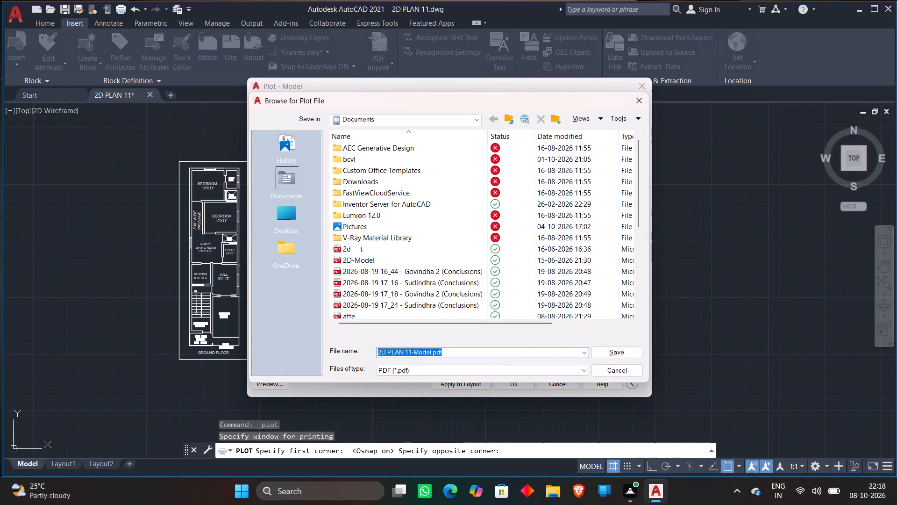
Save the plotted PDF as 2D PLAN 11 in the New folder directory on the Desktop.
click(481, 353)
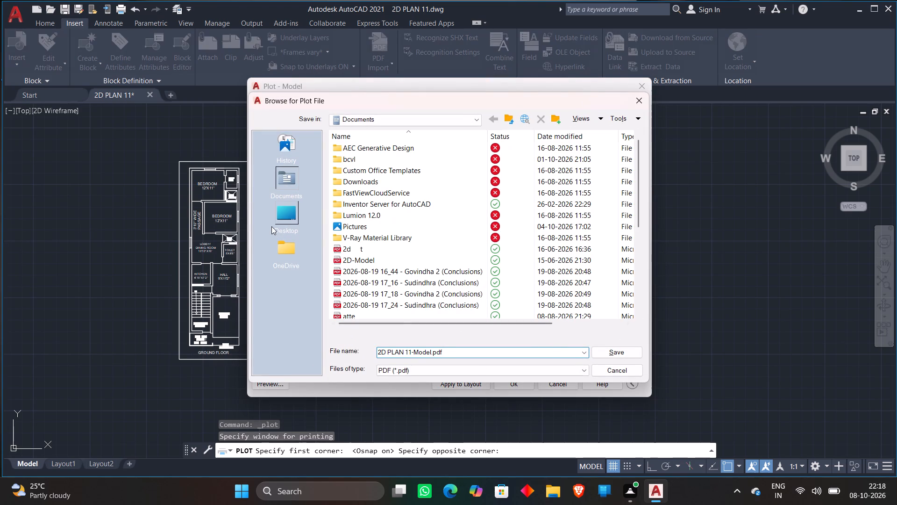
click(272, 226)
double_click(383, 303)
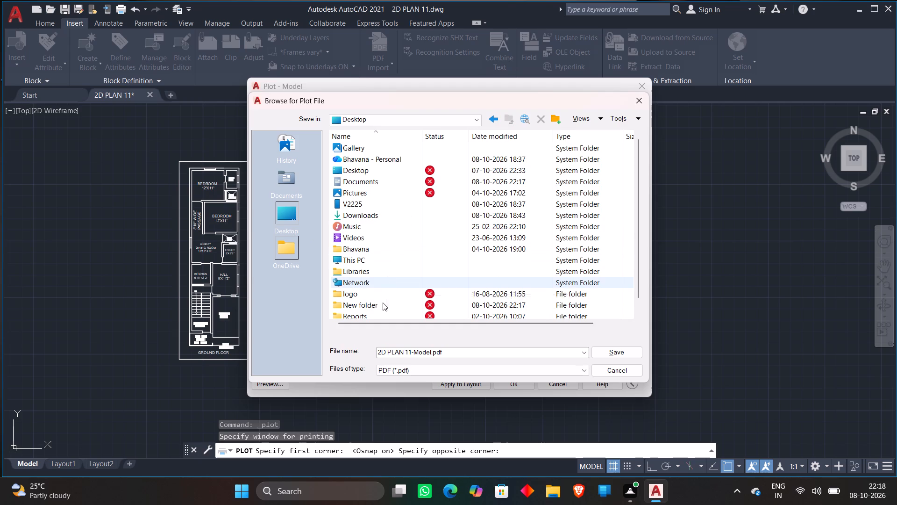
click(448, 352)
click(448, 352)
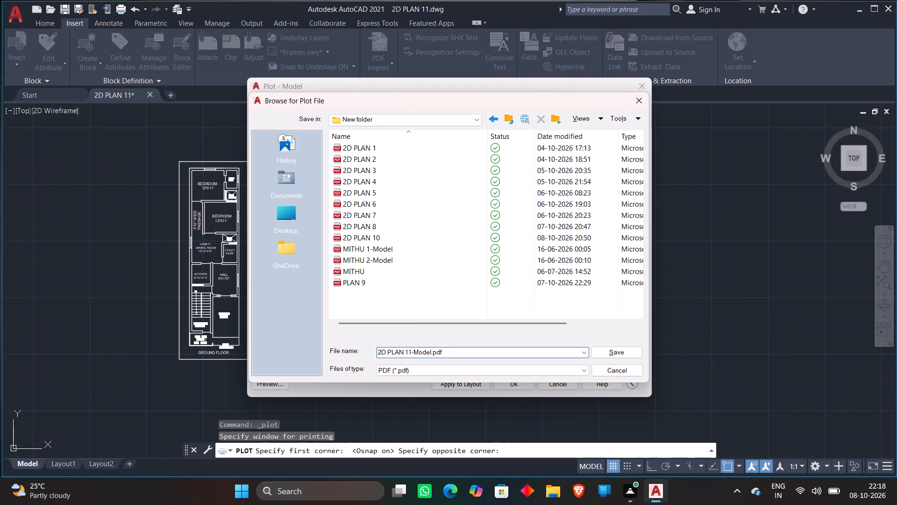
key(BackSpace)
key(BackSpace)
key(BackSpace)
key(BackSpace)
key(BackSpace)
key(BackSpace)
key(BackSpace)
key(BackSpace)
key(BackSpace)
key(BackSpace)
click(608, 354)
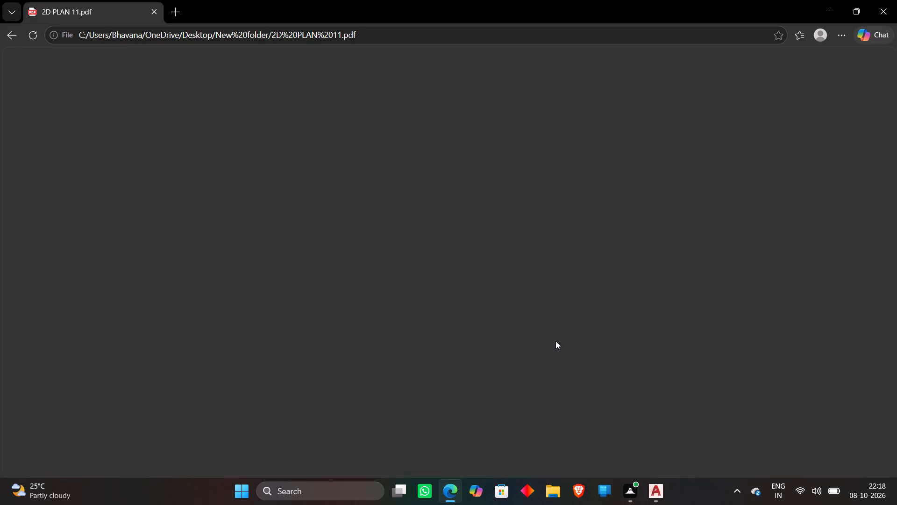
Check both floor plans and their titles in the plotted PDF in Microsoft Edge and close it.
scroll(582, 303, down, 9)
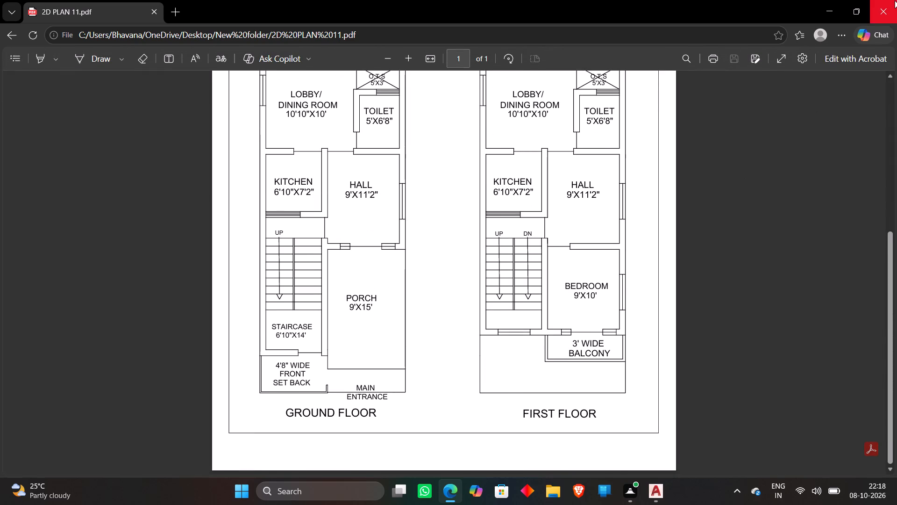
click(895, 0)
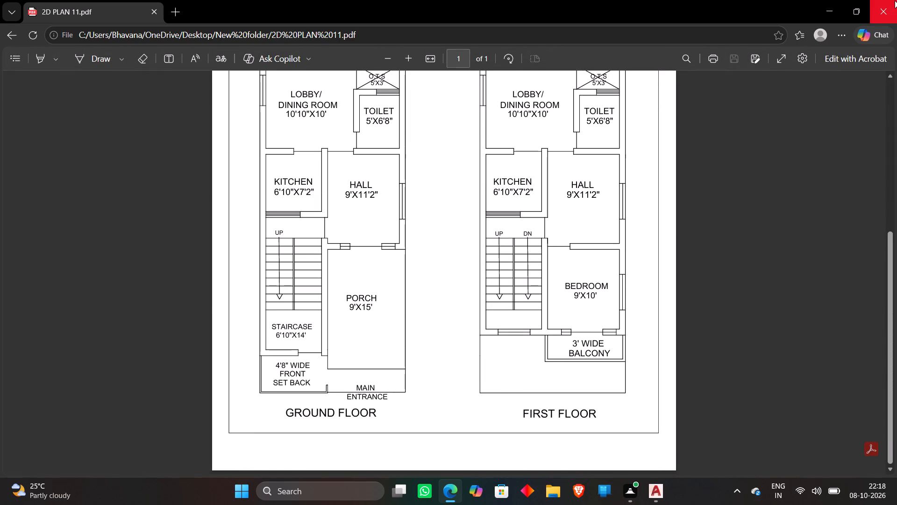